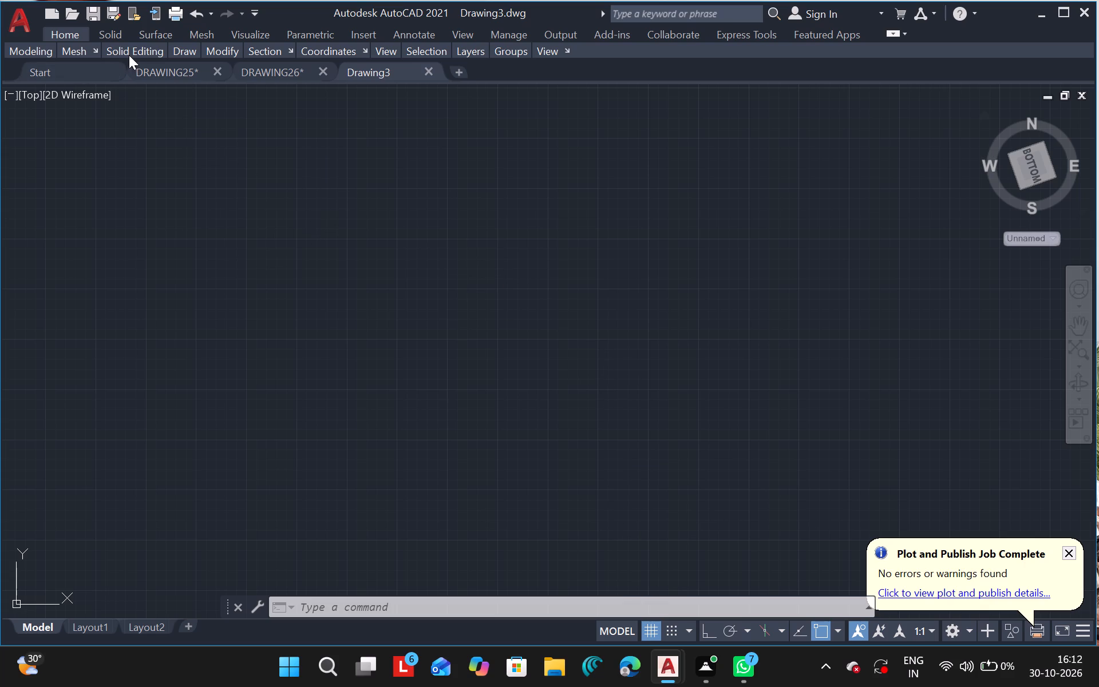
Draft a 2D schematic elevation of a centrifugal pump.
Draw a circle with a radius of about 83 units near the middle of the empty drawing.
{"action": "left_click", "coordinate": [192, 45]}
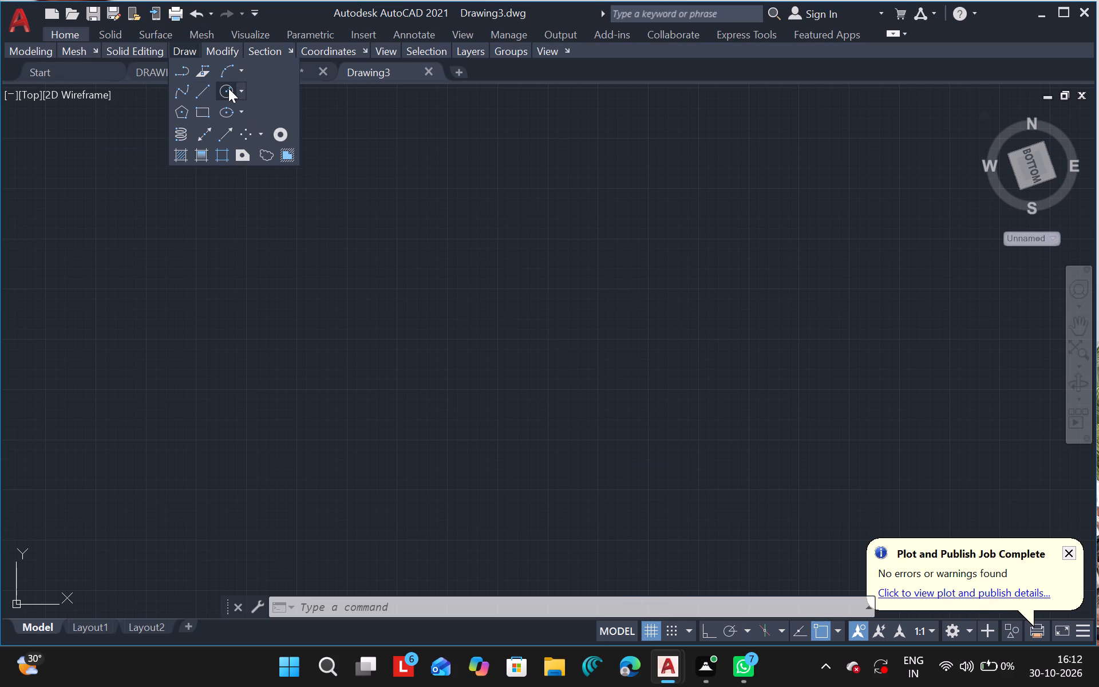
{"action": "left_click", "coordinate": [228, 88]}
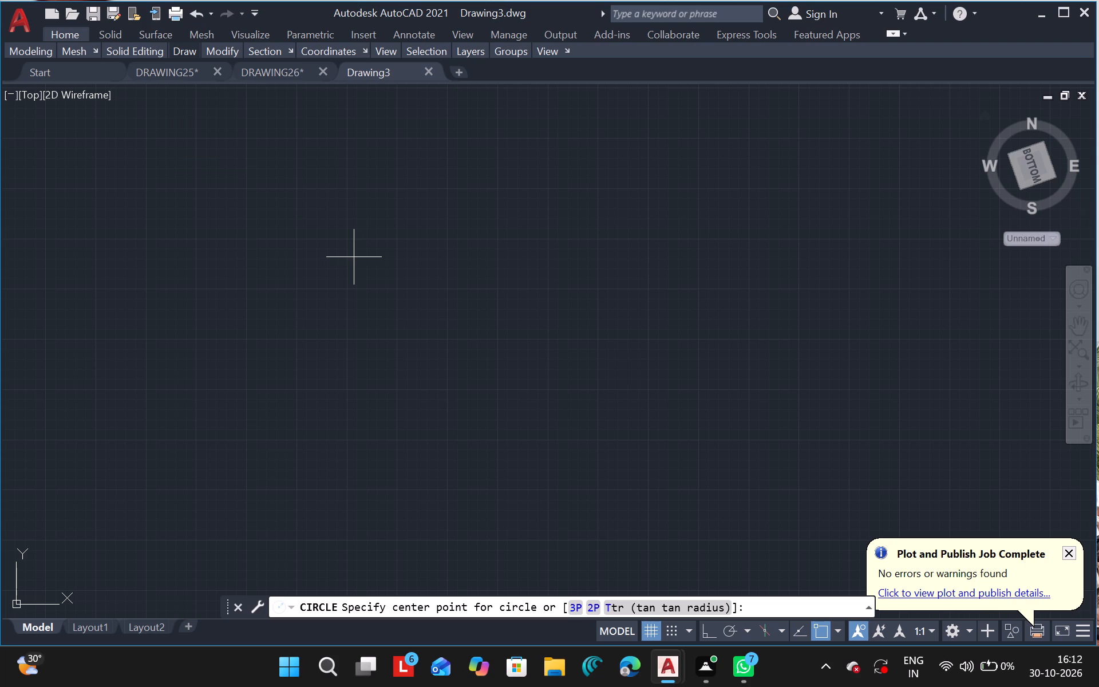
{"action": "left_click_drag", "start_coordinate": [446, 307], "coordinate": [467, 358]}
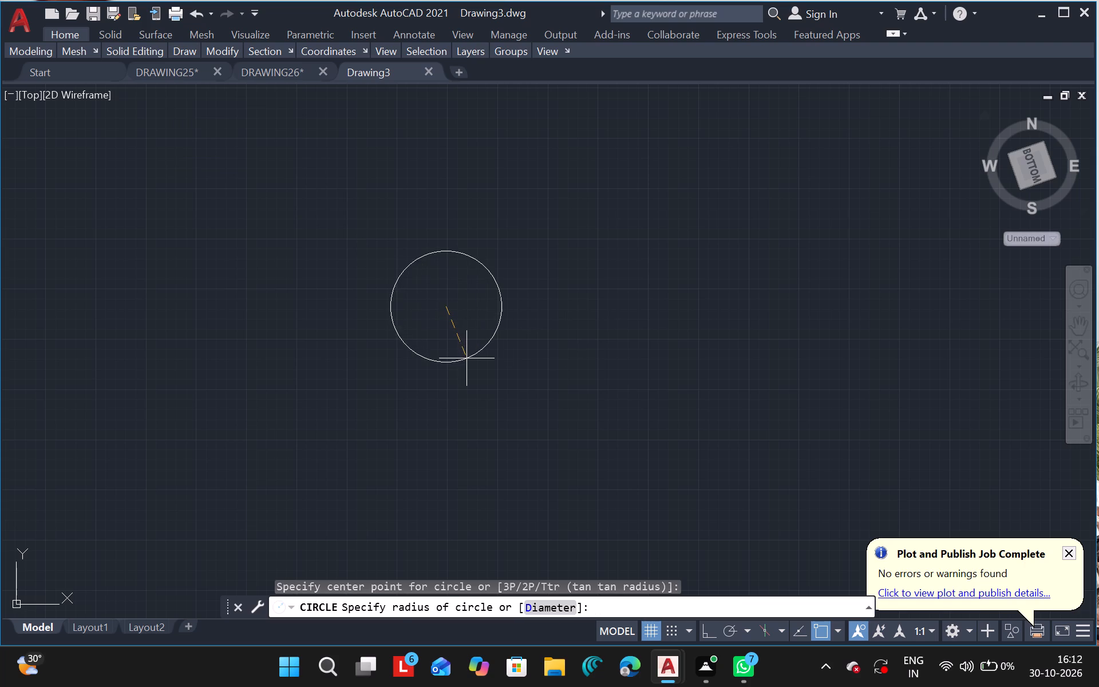
{"action": "left_click_drag", "start_coordinate": [467, 358], "coordinate": [448, 329]}
{"action": "left_click_drag", "start_coordinate": [448, 329], "coordinate": [447, 324]}
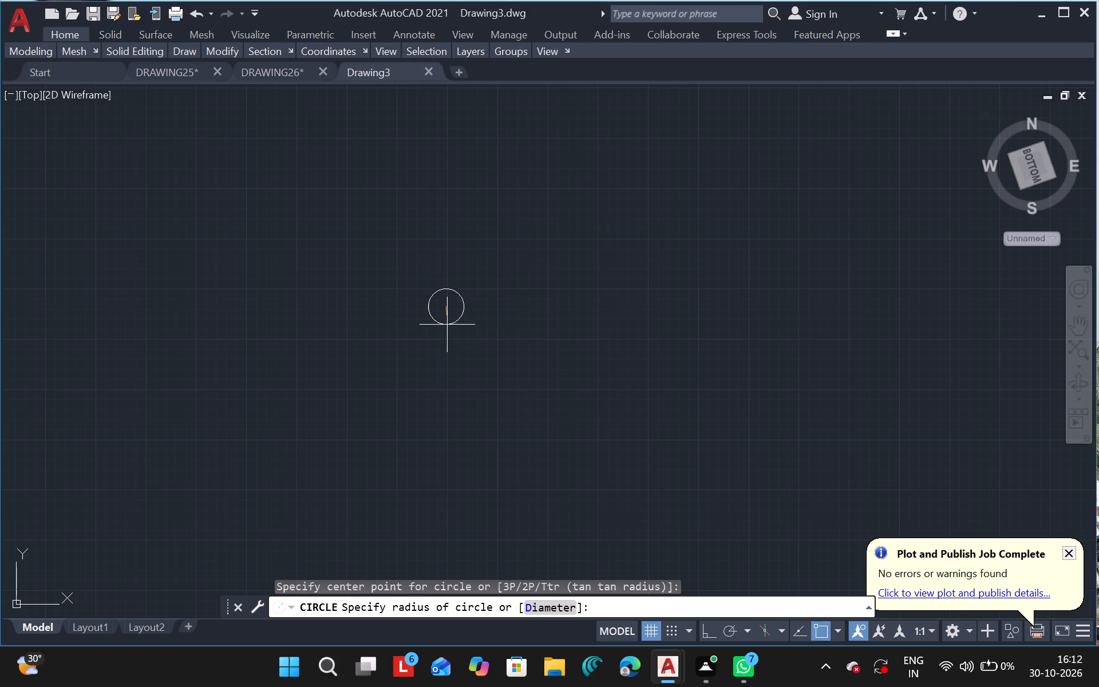
{"action": "left_click_drag", "start_coordinate": [447, 324], "coordinate": [447, 323]}
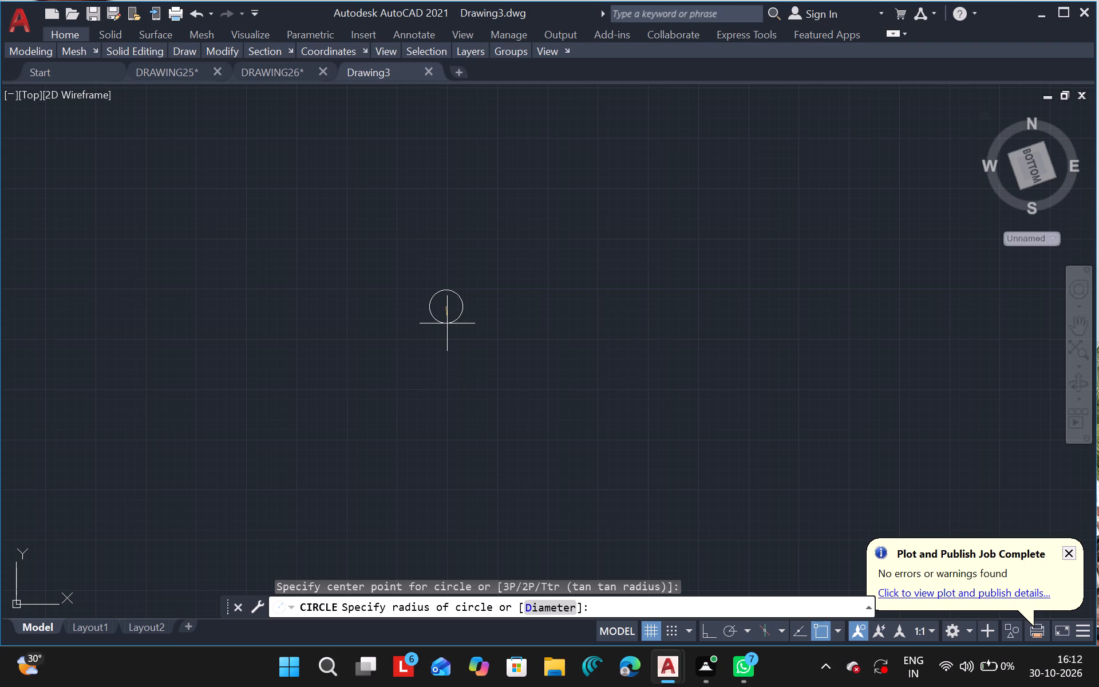
{"action": "left_click", "coordinate": [447, 323]}
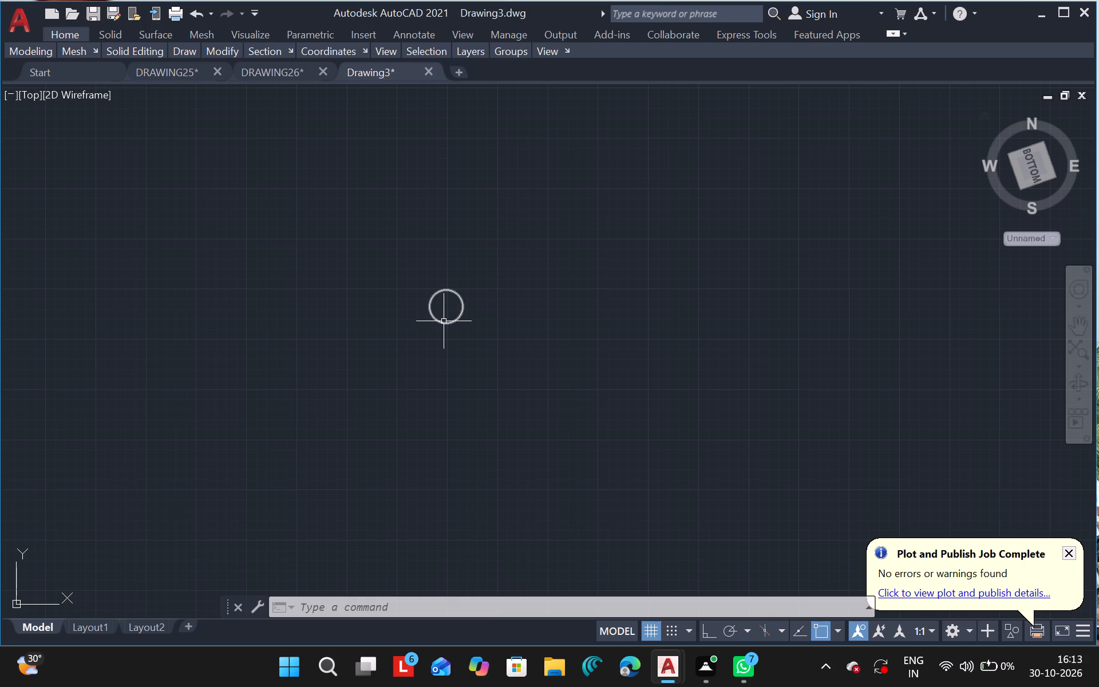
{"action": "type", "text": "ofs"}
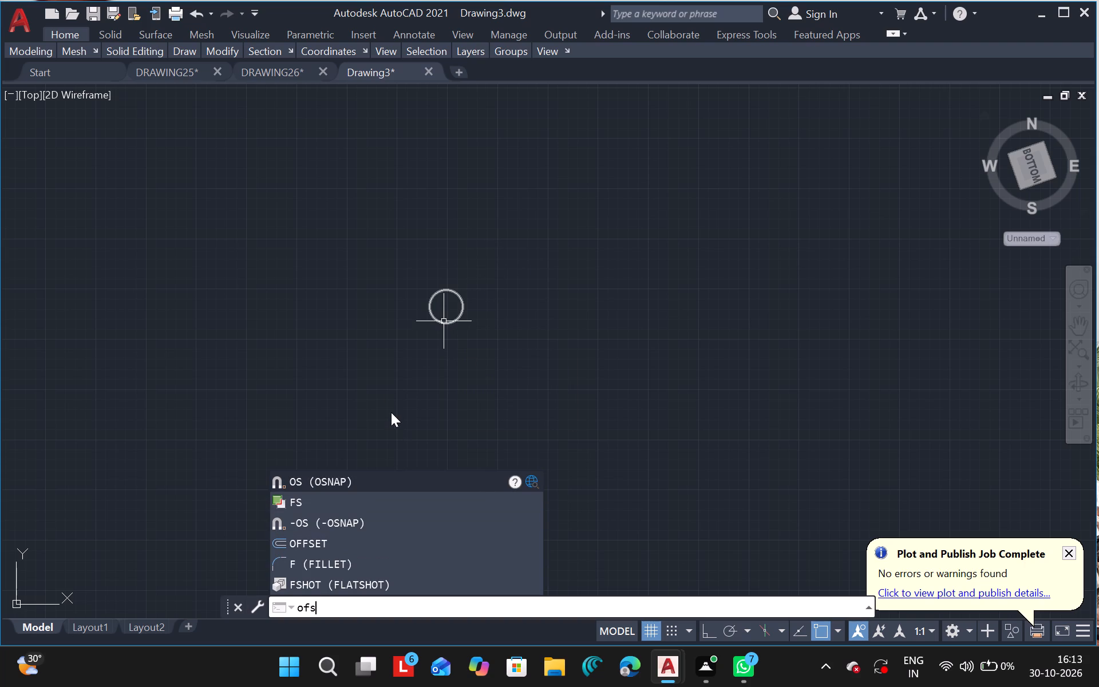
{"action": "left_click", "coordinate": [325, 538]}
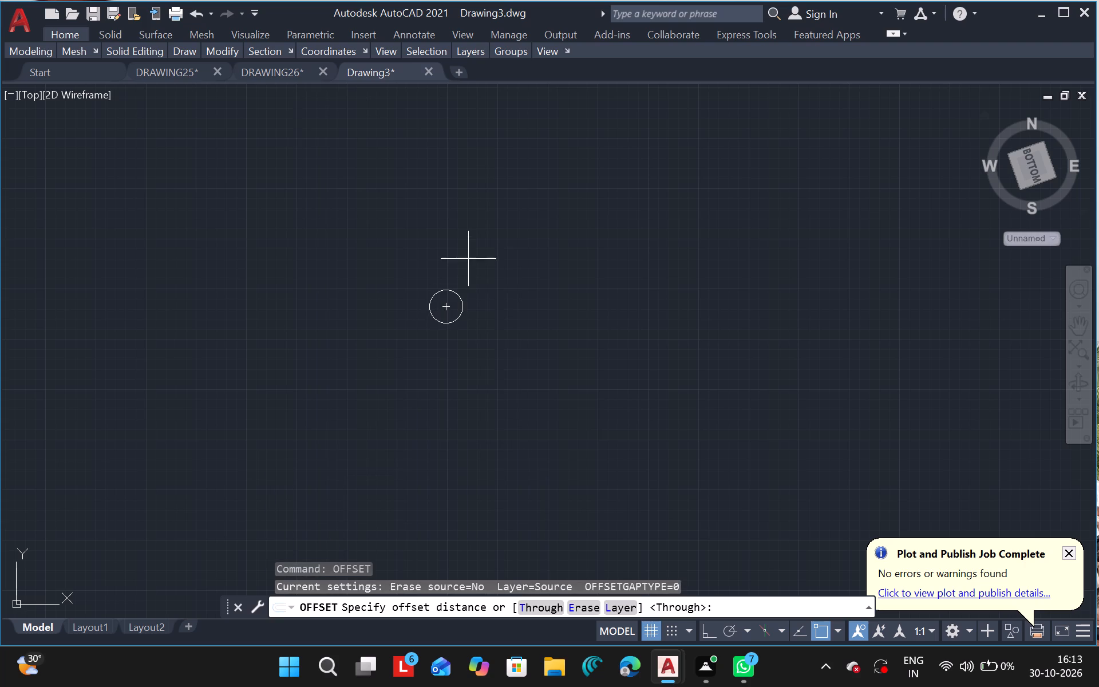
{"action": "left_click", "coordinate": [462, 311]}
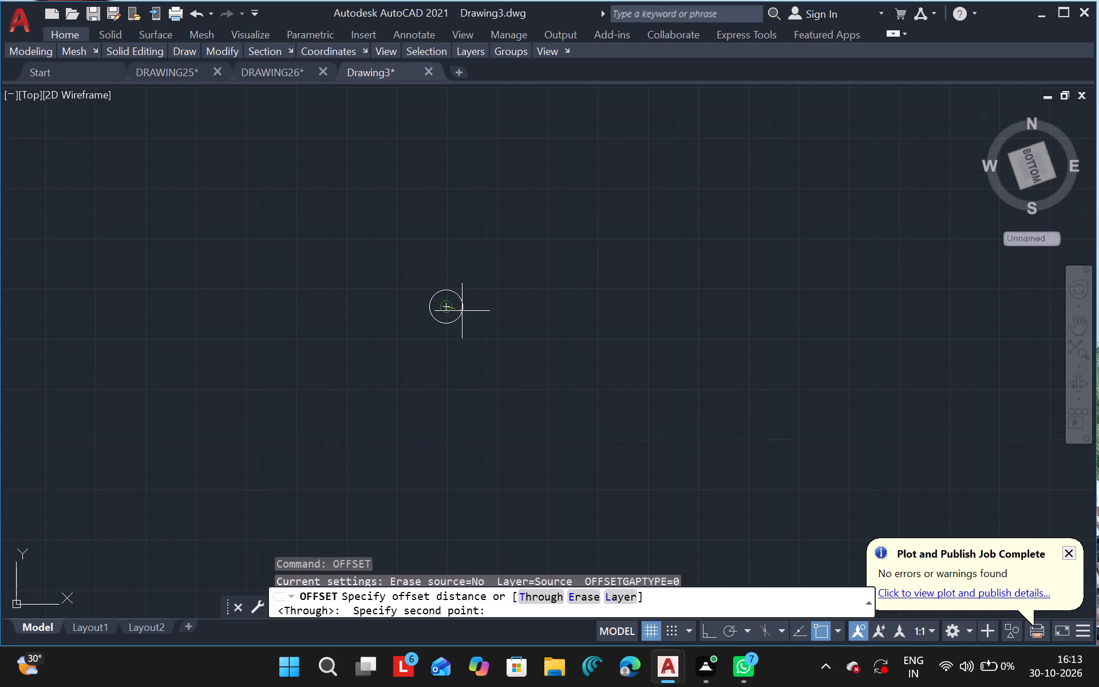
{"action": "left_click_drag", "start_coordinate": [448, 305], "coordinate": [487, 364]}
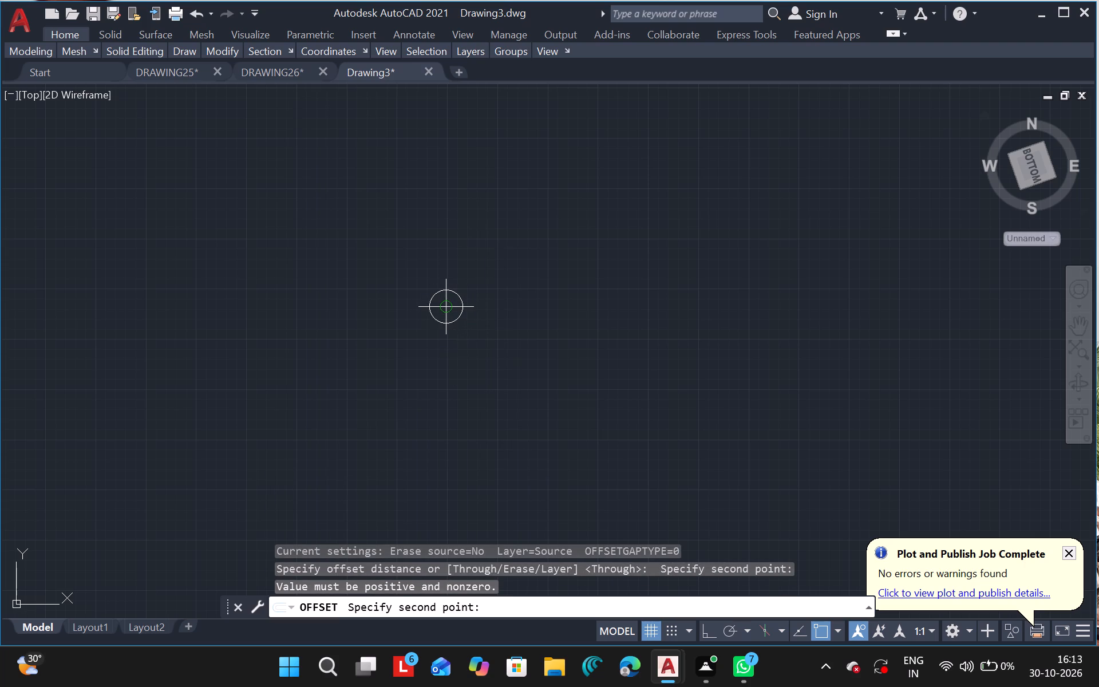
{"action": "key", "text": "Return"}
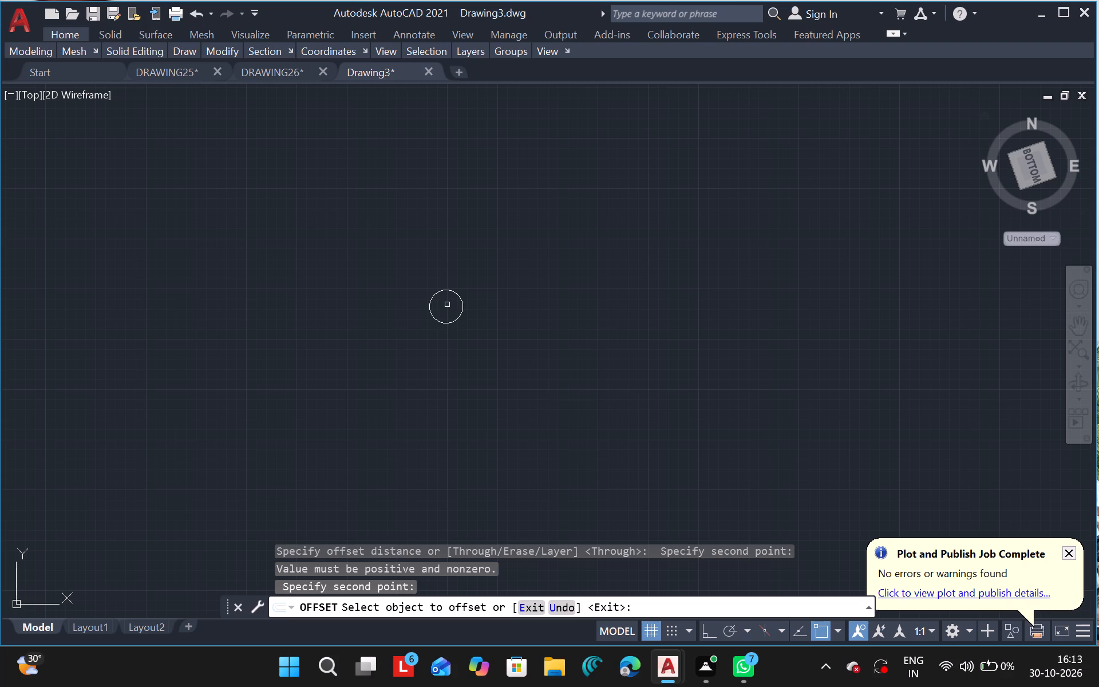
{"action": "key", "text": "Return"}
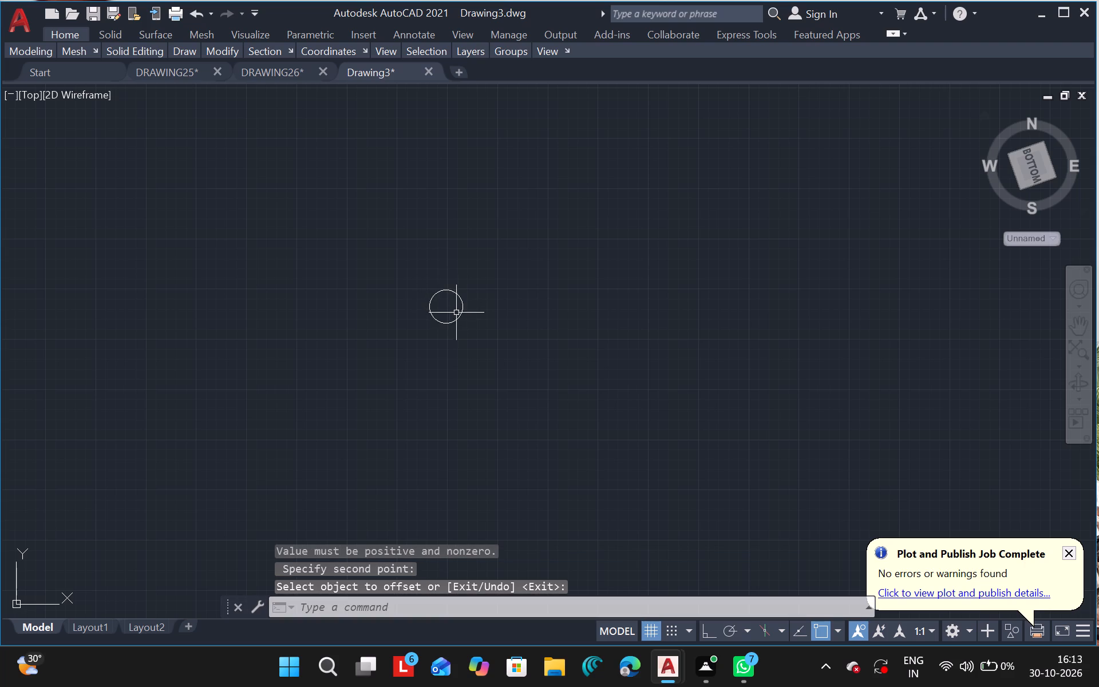
Offset the circle outward, picking the distance from its center to a point just outside it, to make a larger concentric circle.
{"action": "left_click", "coordinate": [458, 317]}
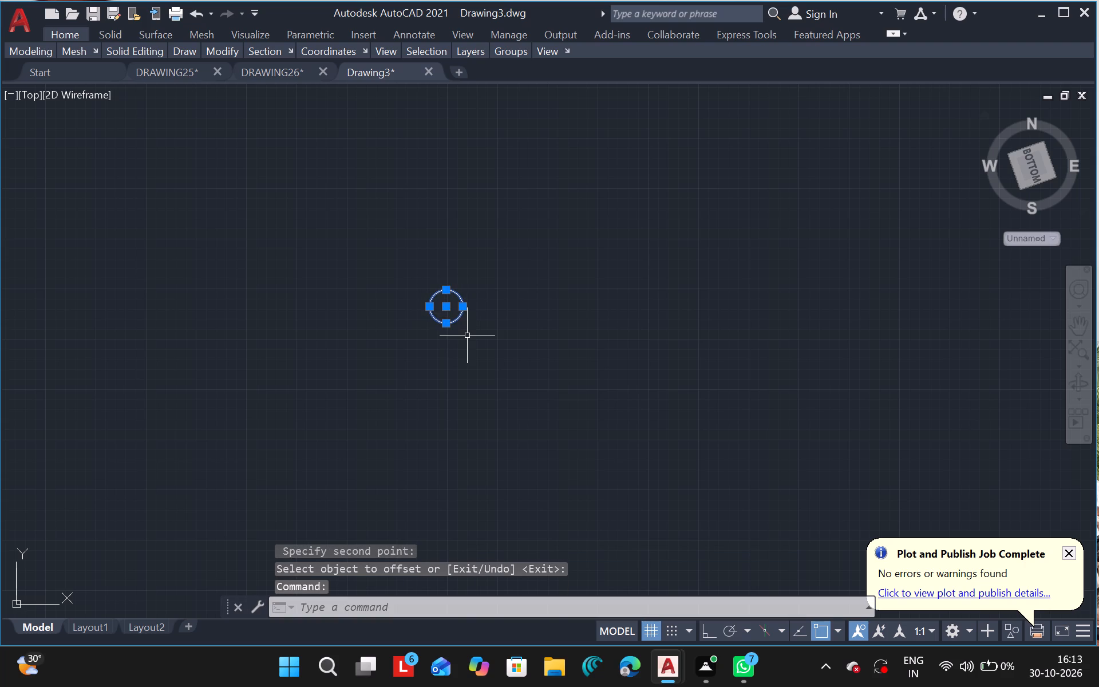
{"action": "type", "text": "off"}
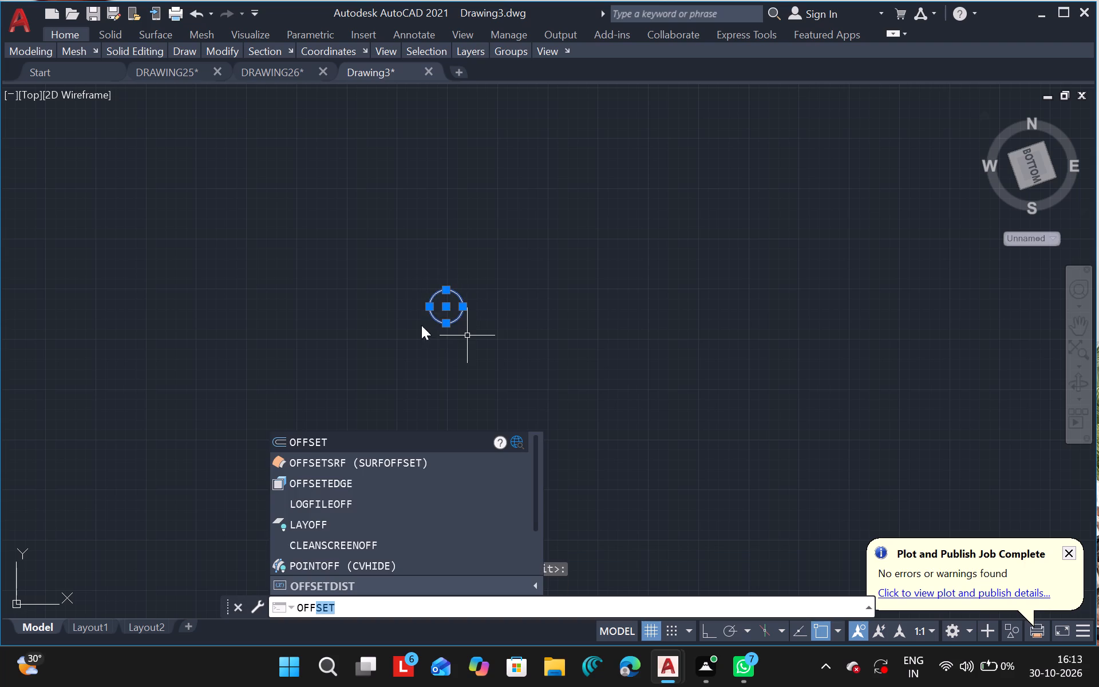
{"action": "left_click", "coordinate": [336, 440]}
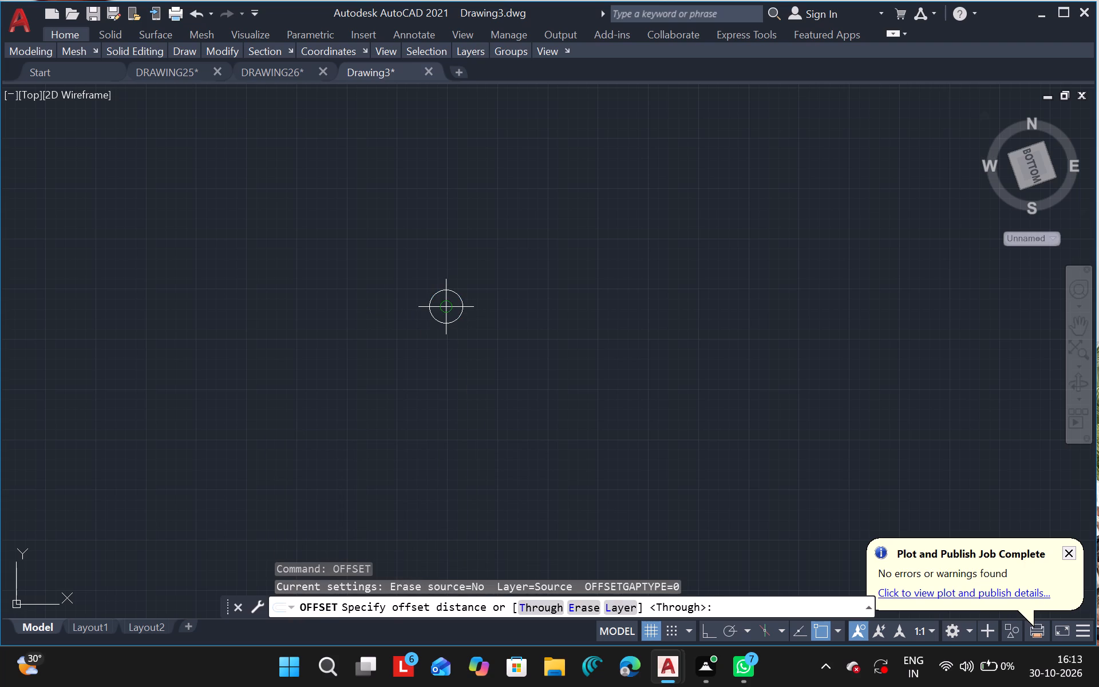
{"action": "left_click", "coordinate": [444, 306]}
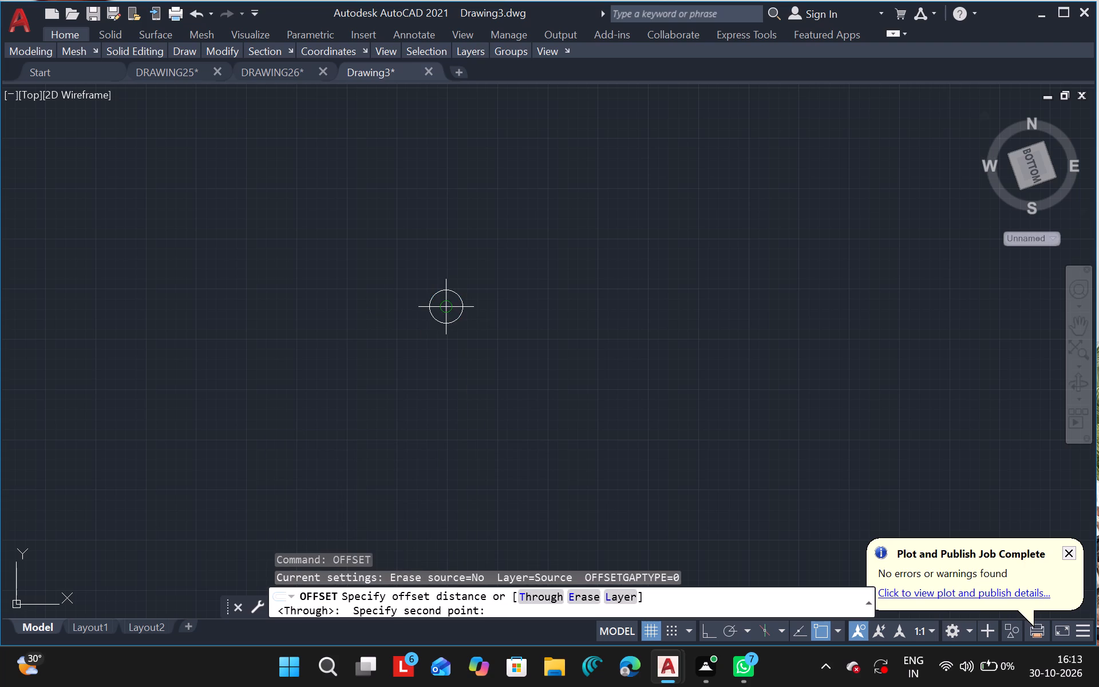
{"action": "left_click", "coordinate": [445, 306]}
{"action": "left_click_drag", "start_coordinate": [449, 308], "coordinate": [471, 308]}
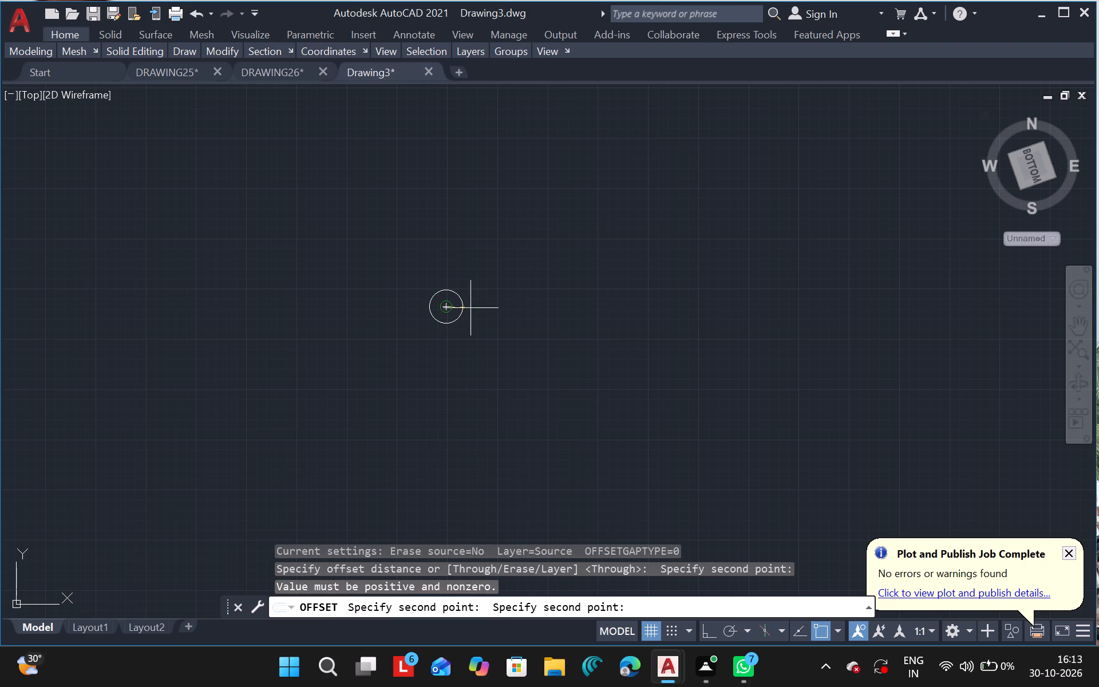
{"action": "left_click_drag", "start_coordinate": [471, 308], "coordinate": [472, 307]}
{"action": "left_click", "coordinate": [472, 307]}
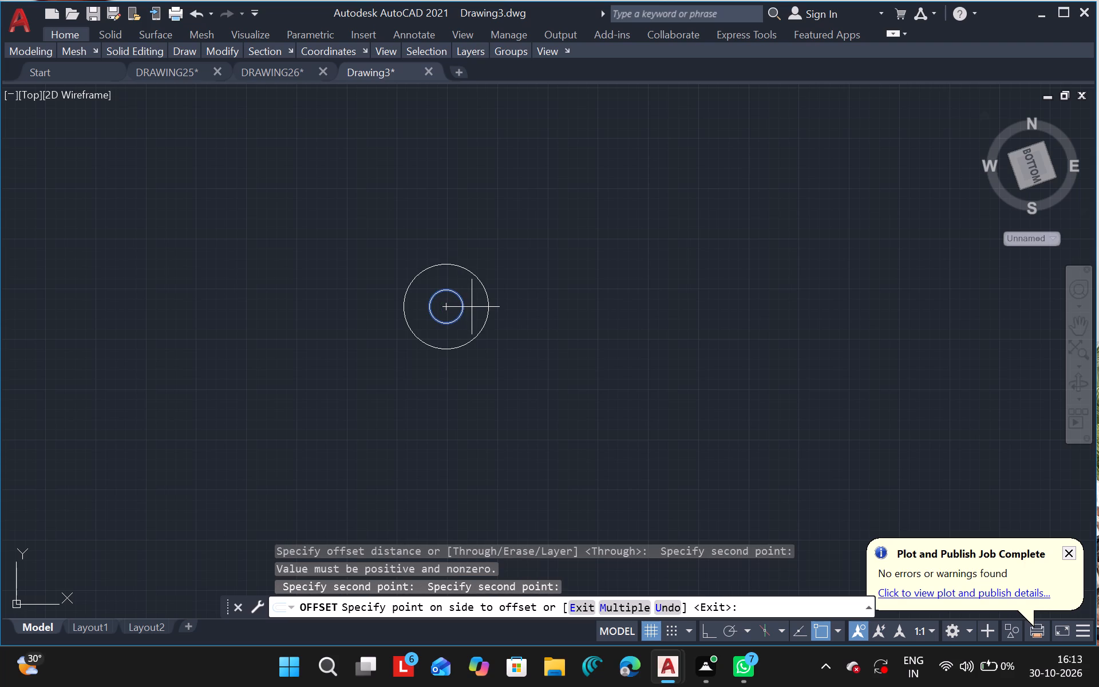
{"action": "left_click", "coordinate": [472, 307]}
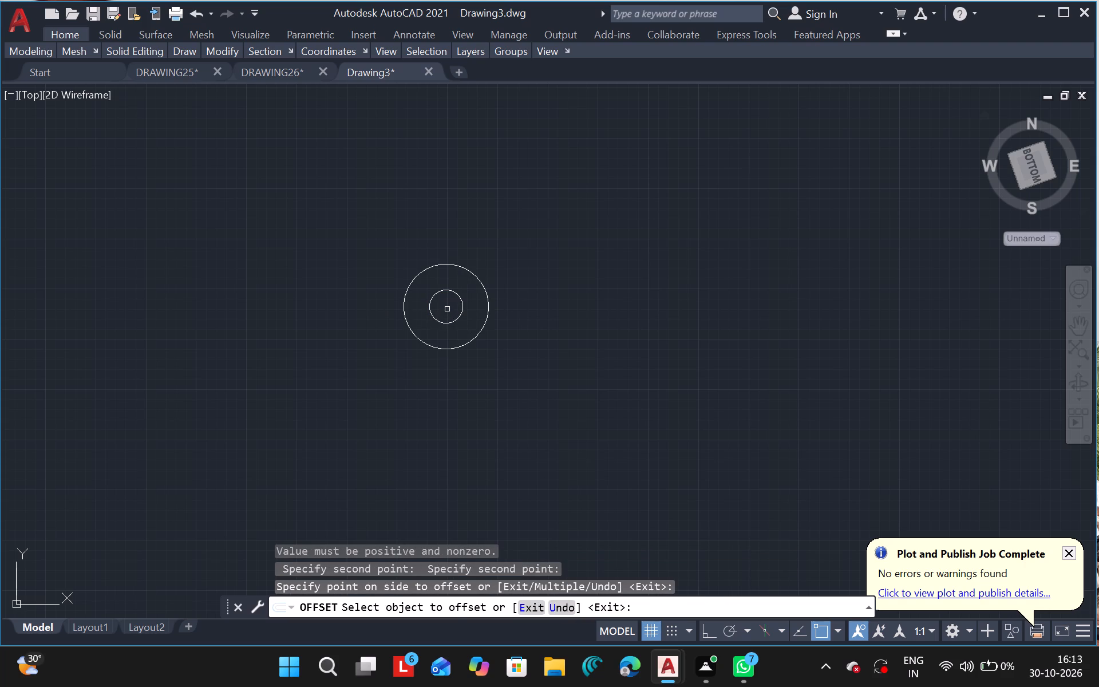
{"action": "scroll", "coordinate": [447, 309], "scroll_direction": "up", "scroll_amount": 2, "text": "ctrl"}
{"action": "key", "text": "Escape"}
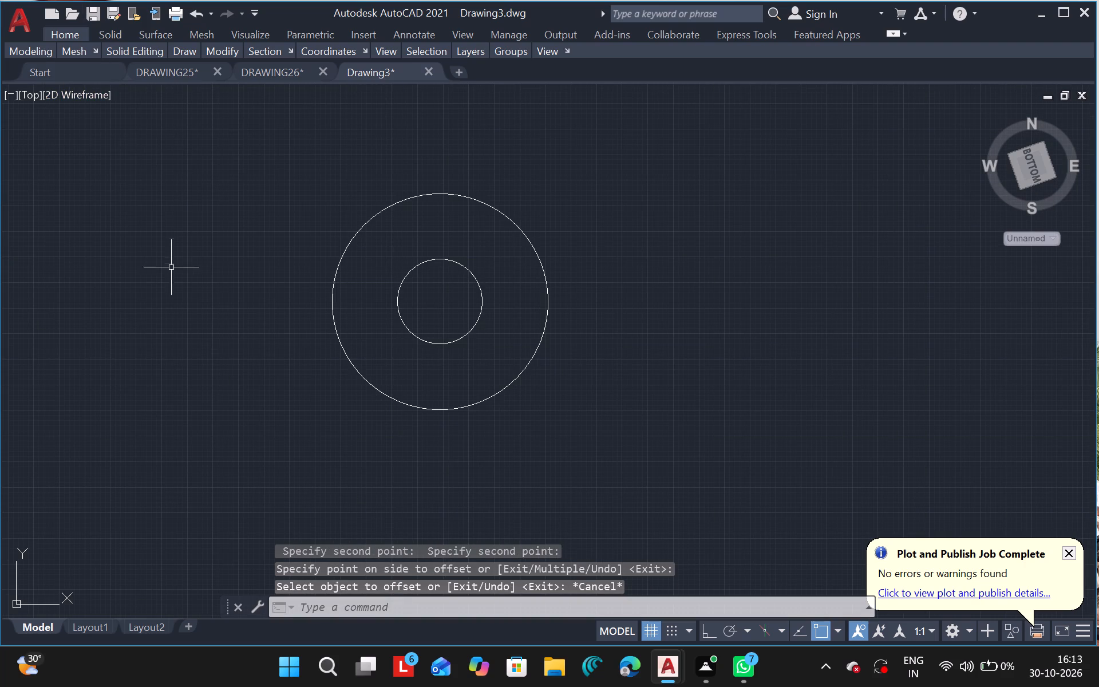
Draw a small circle inside the inner circle, centered on the common center, with a radius well under half the inner circle's.
{"action": "type", "text": "ci"}
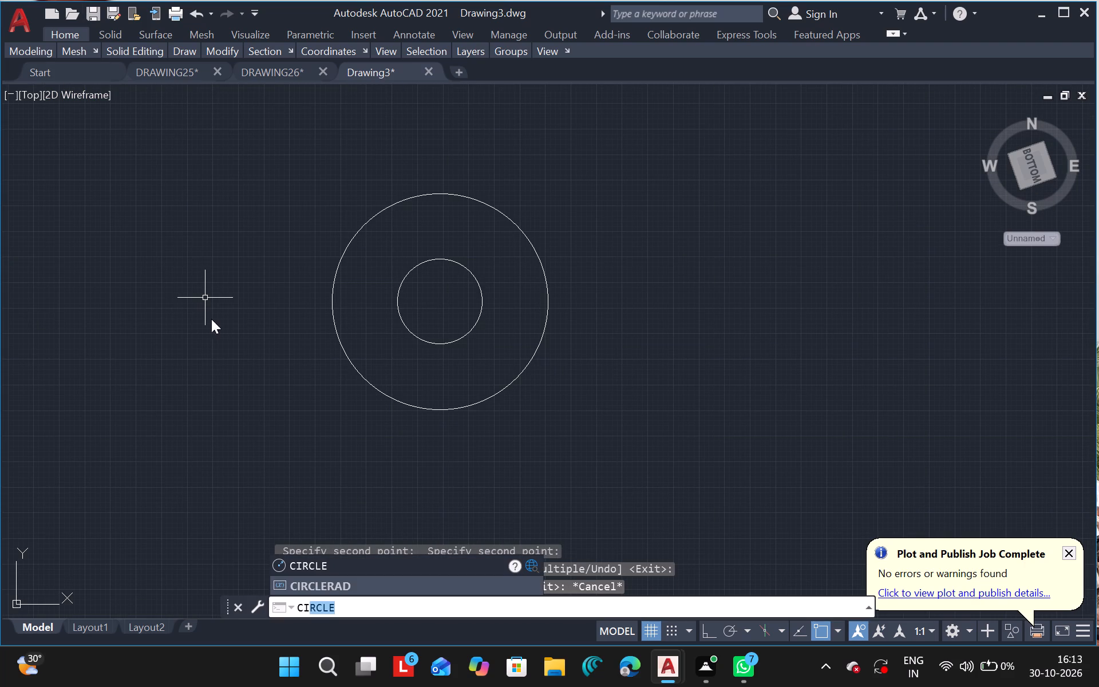
{"action": "left_click", "coordinate": [318, 565]}
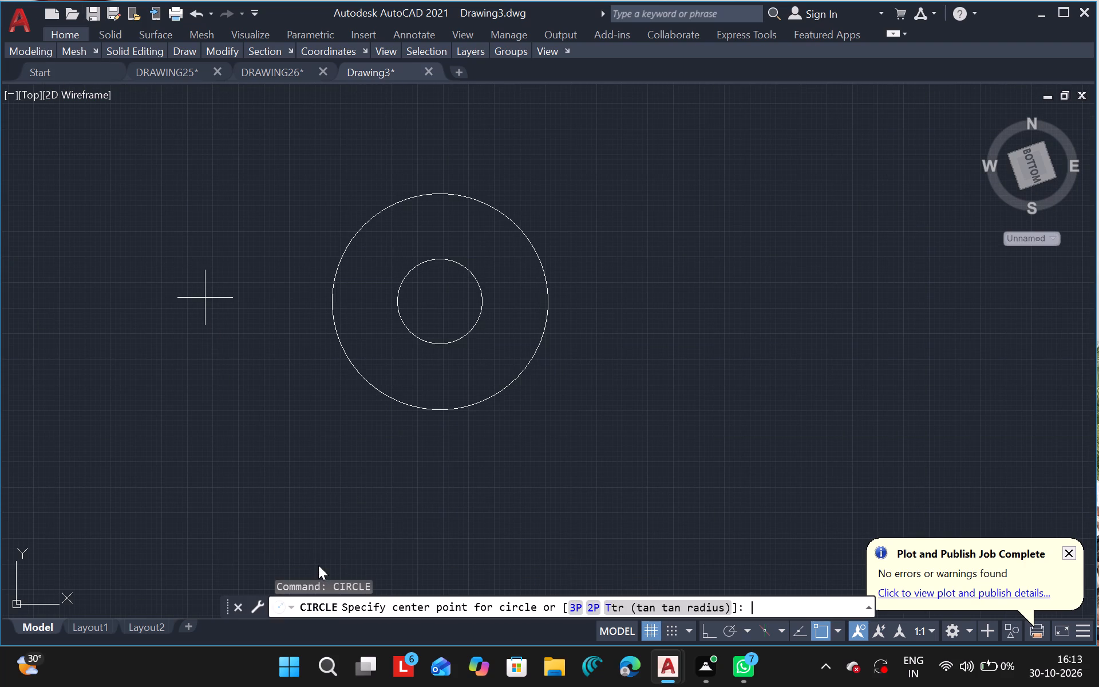
{"action": "left_click_drag", "start_coordinate": [435, 302], "coordinate": [433, 314]}
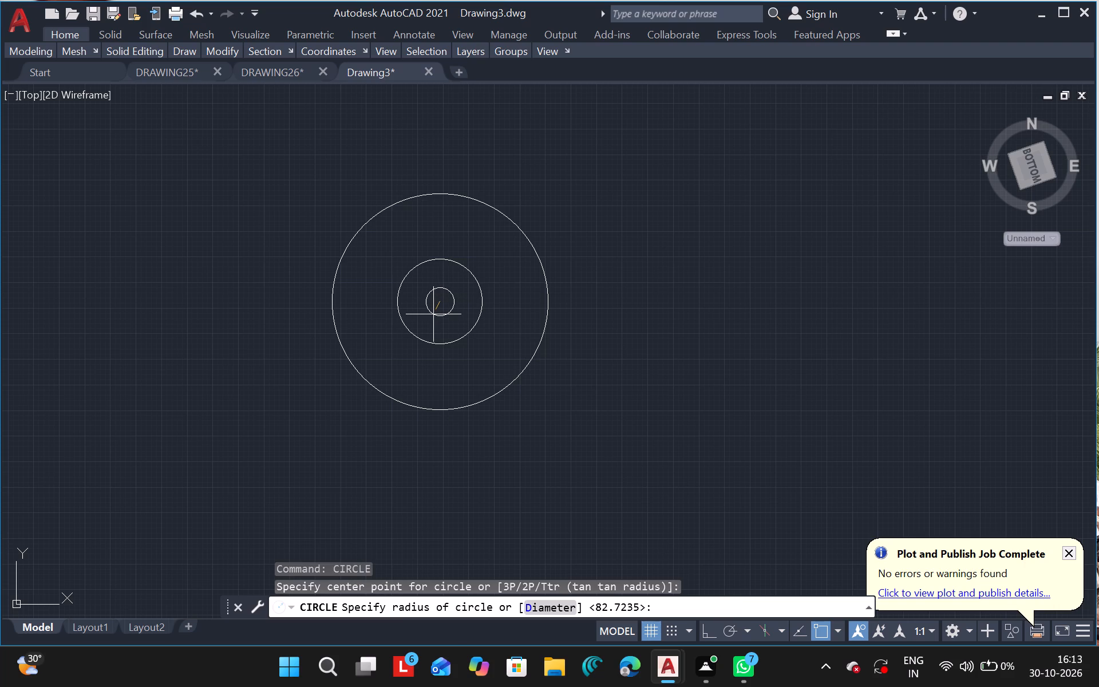
{"action": "left_click_drag", "start_coordinate": [433, 314], "coordinate": [434, 316]}
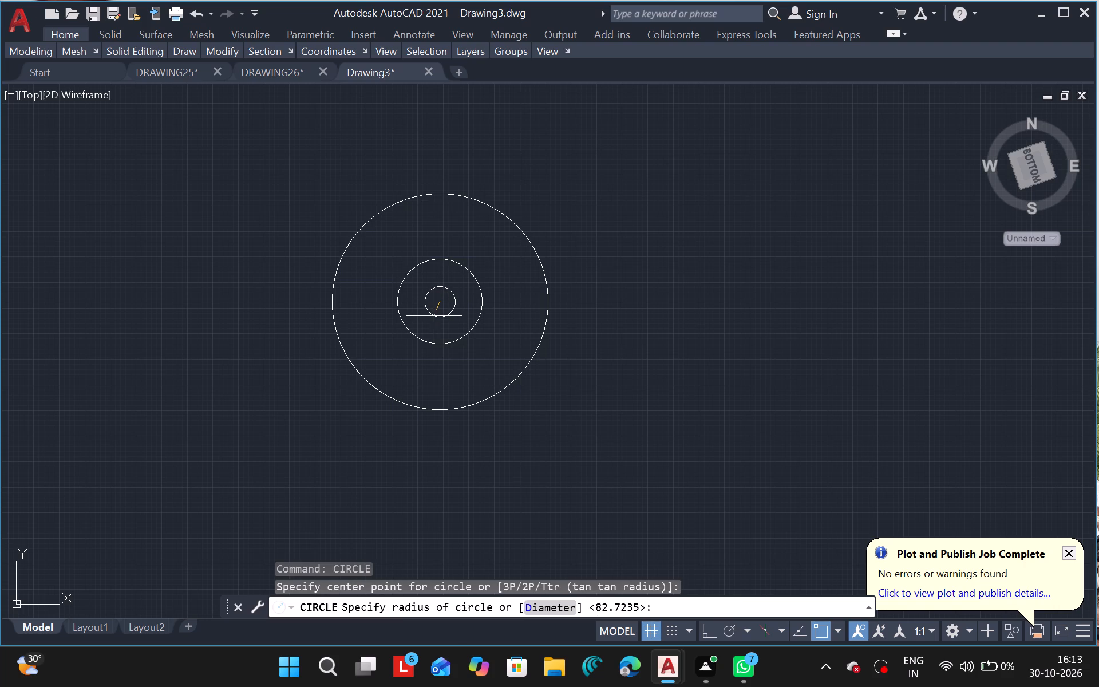
{"action": "left_click_drag", "start_coordinate": [434, 316], "coordinate": [434, 317]}
{"action": "left_click", "coordinate": [434, 317]}
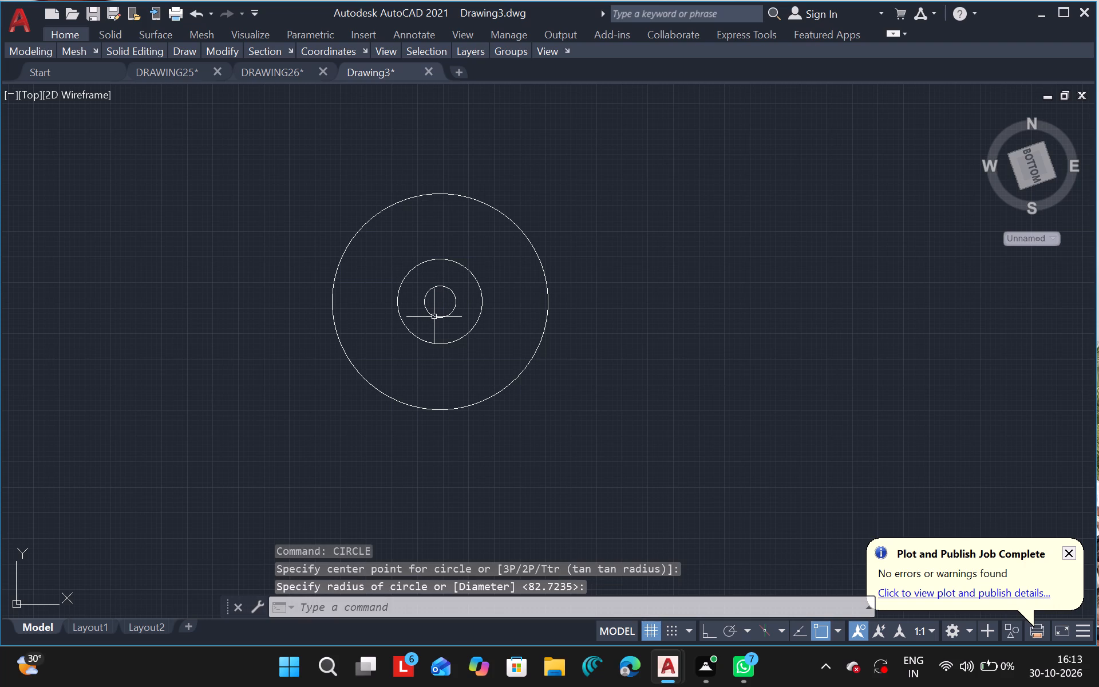
{"action": "key", "text": "Escape"}
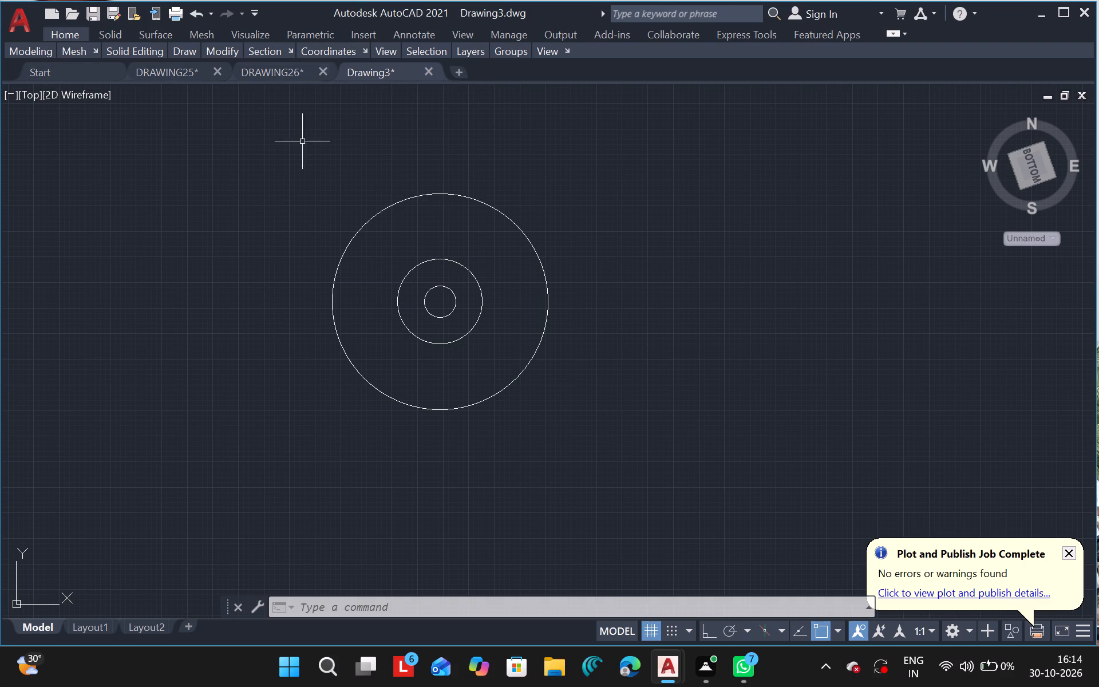
Draw a slanted line from the circles' common center up and to the left, ending beyond the outer circle.
{"action": "type", "text": "li"}
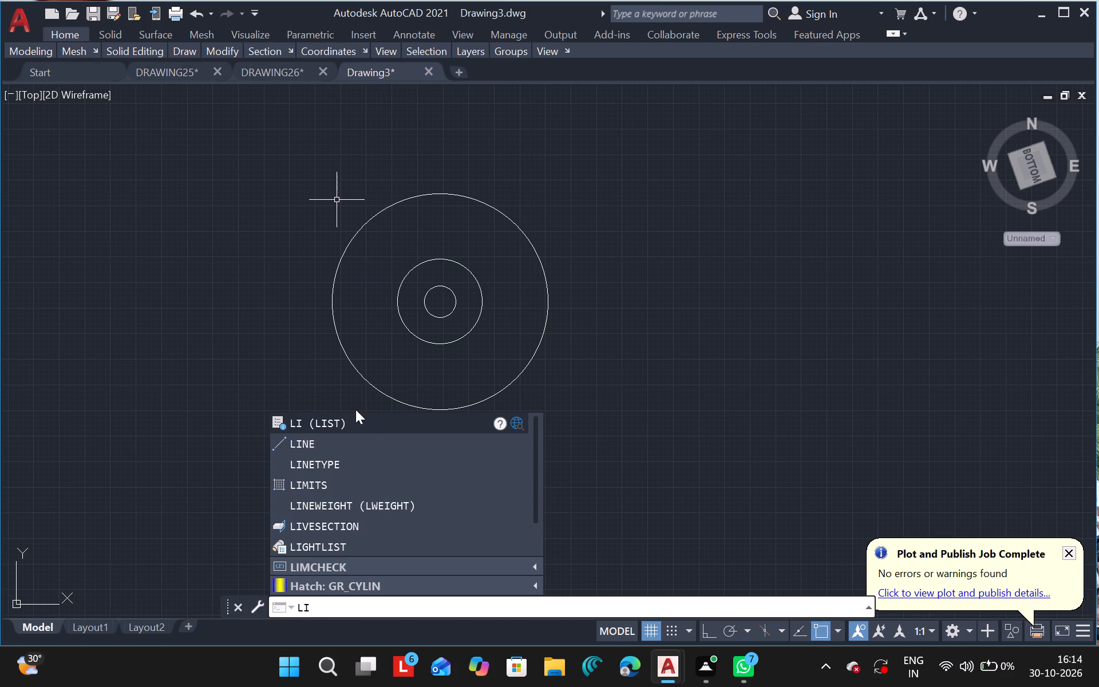
{"action": "left_click", "coordinate": [349, 446]}
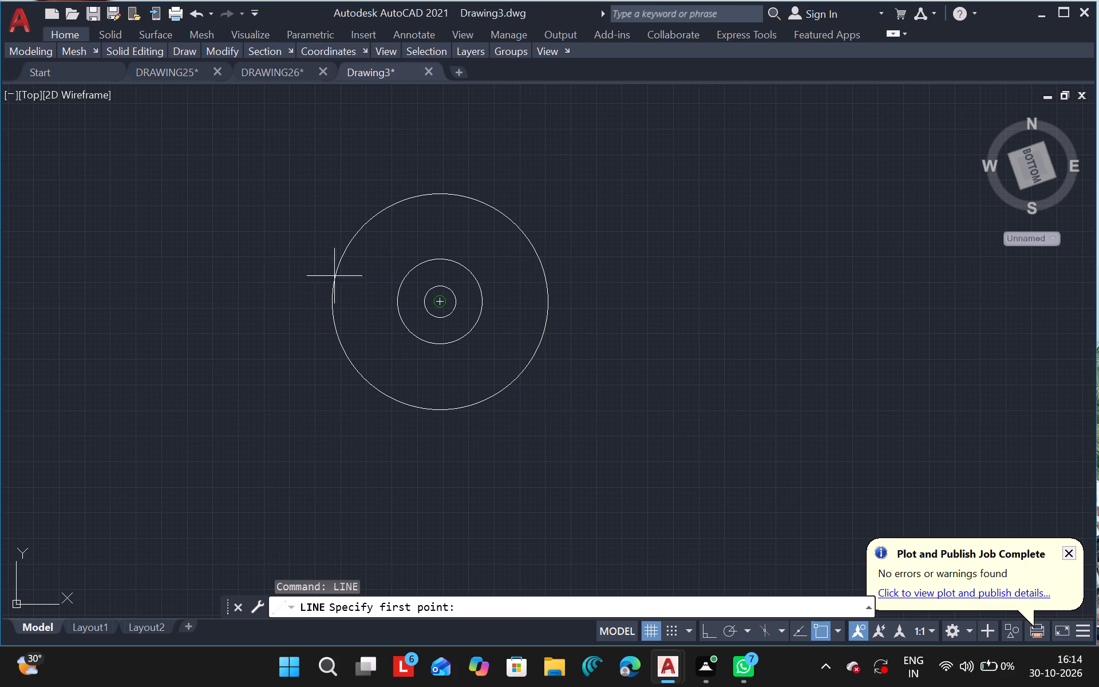
{"action": "left_click_drag", "start_coordinate": [444, 304], "coordinate": [358, 145]}
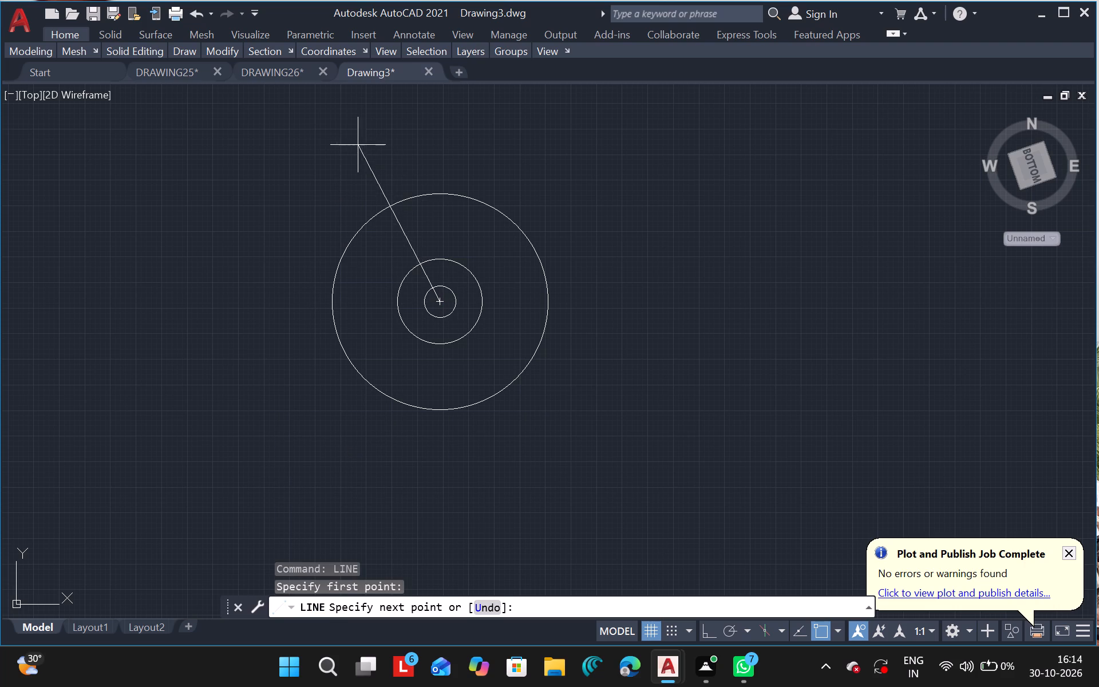
{"action": "left_click_drag", "start_coordinate": [358, 145], "coordinate": [326, 161]}
{"action": "left_click", "coordinate": [326, 161]}
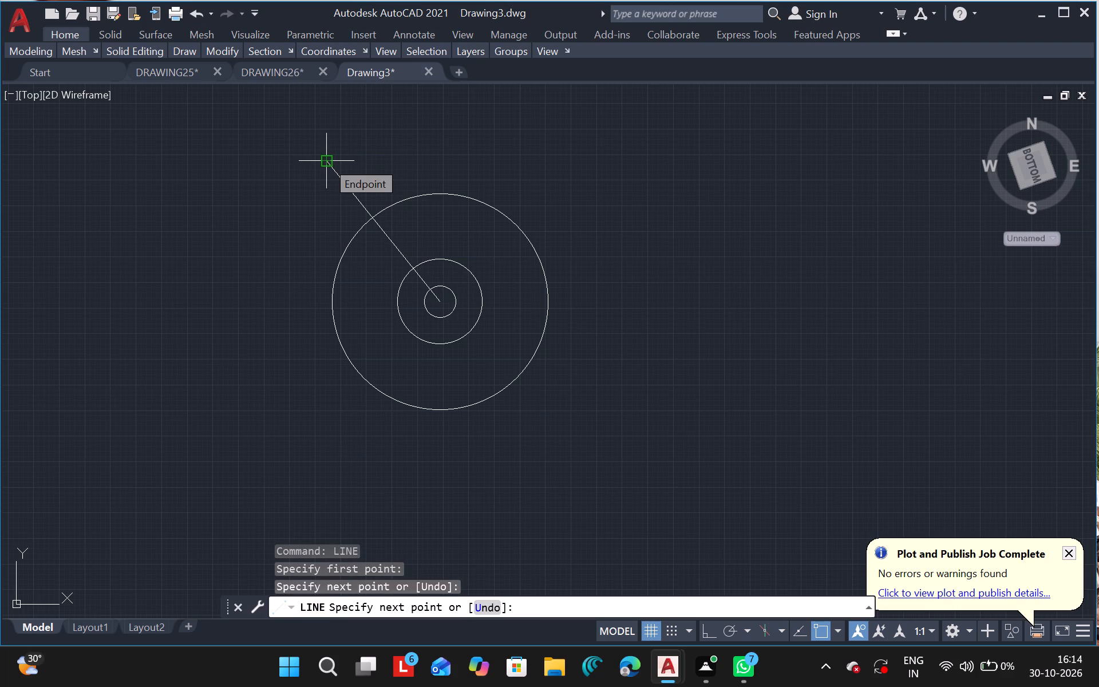
{"action": "key", "text": "Escape"}
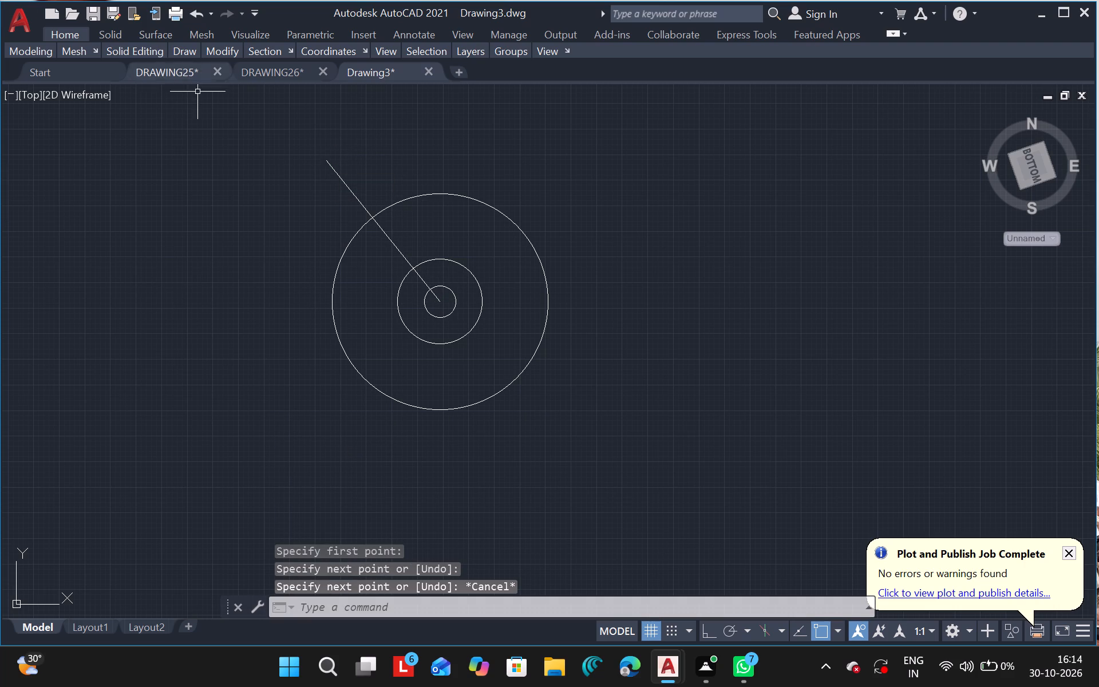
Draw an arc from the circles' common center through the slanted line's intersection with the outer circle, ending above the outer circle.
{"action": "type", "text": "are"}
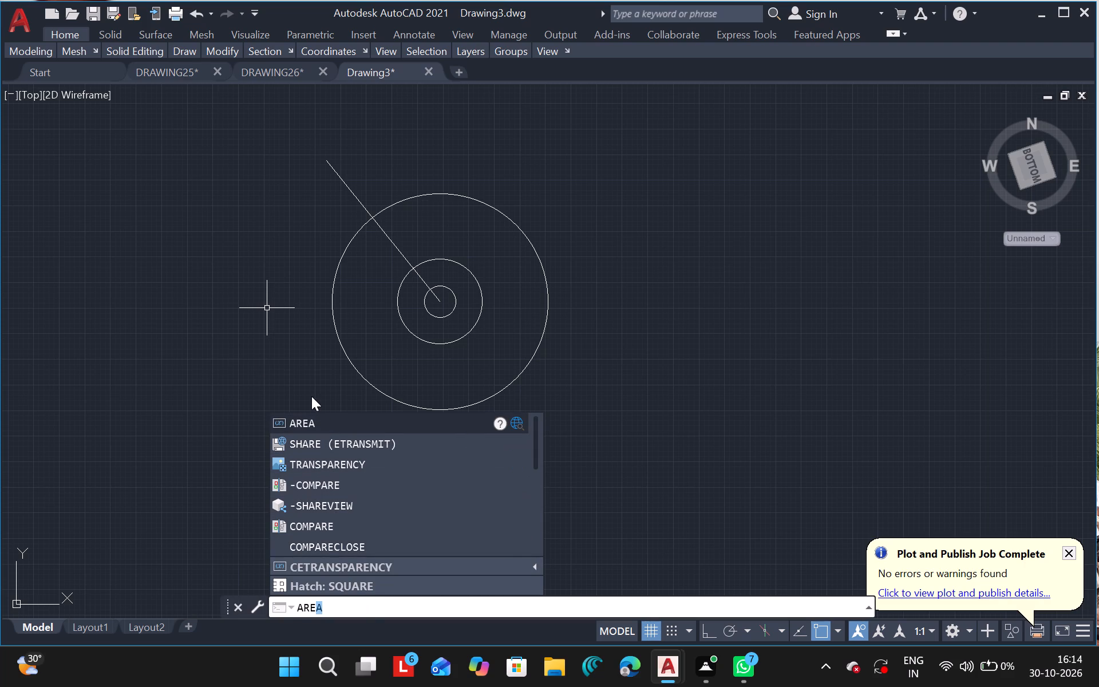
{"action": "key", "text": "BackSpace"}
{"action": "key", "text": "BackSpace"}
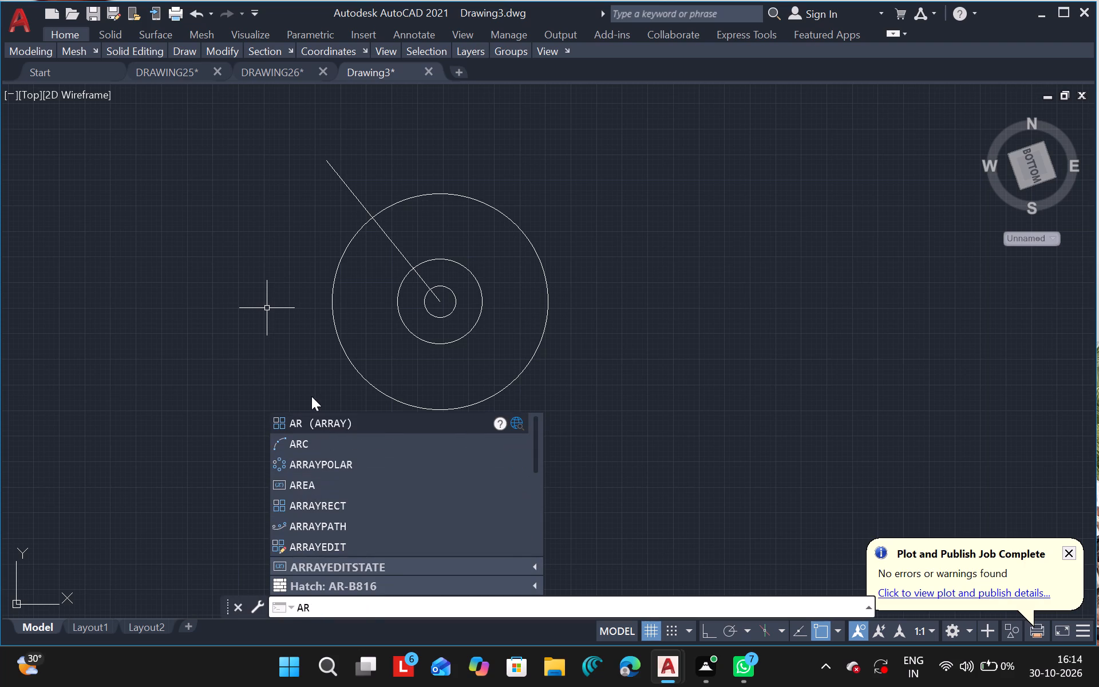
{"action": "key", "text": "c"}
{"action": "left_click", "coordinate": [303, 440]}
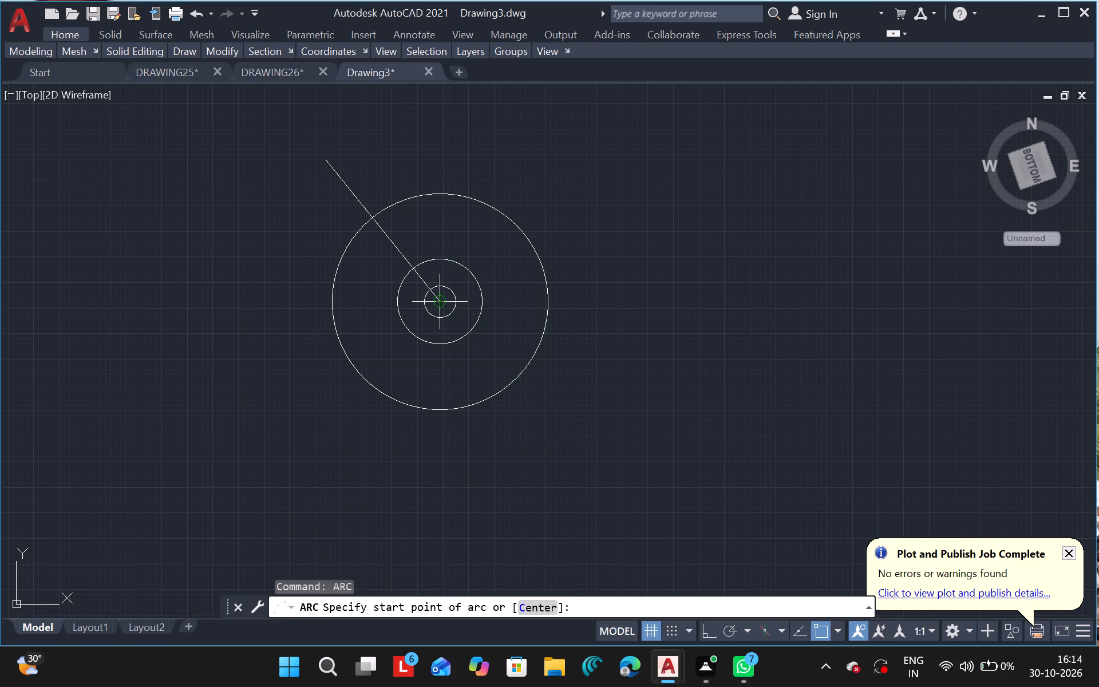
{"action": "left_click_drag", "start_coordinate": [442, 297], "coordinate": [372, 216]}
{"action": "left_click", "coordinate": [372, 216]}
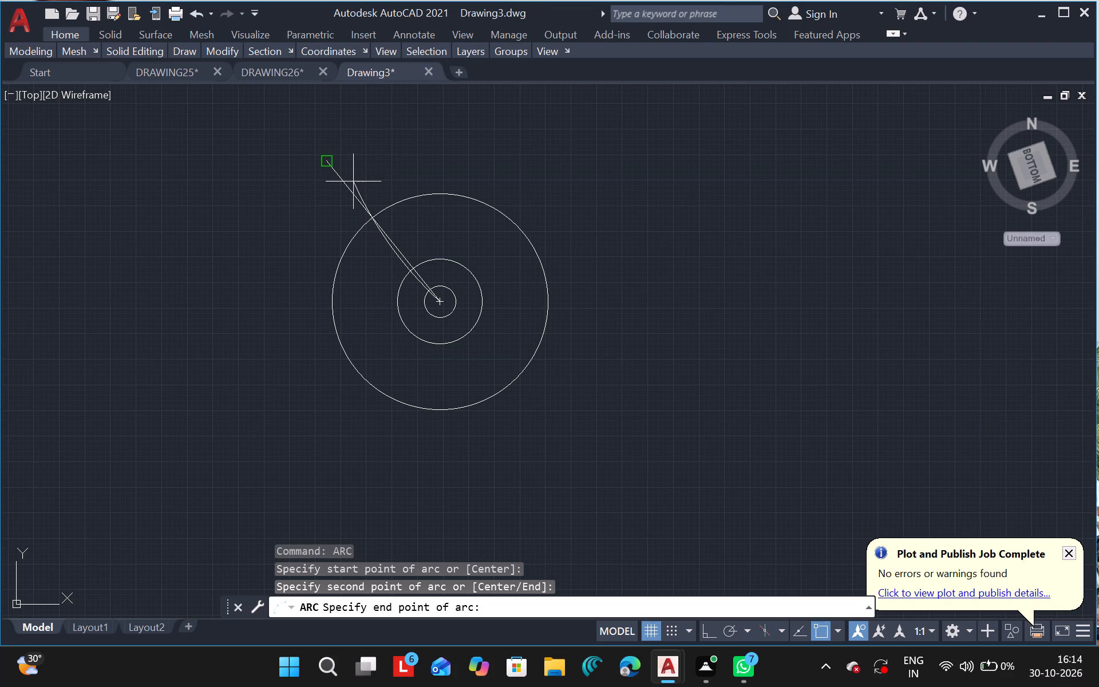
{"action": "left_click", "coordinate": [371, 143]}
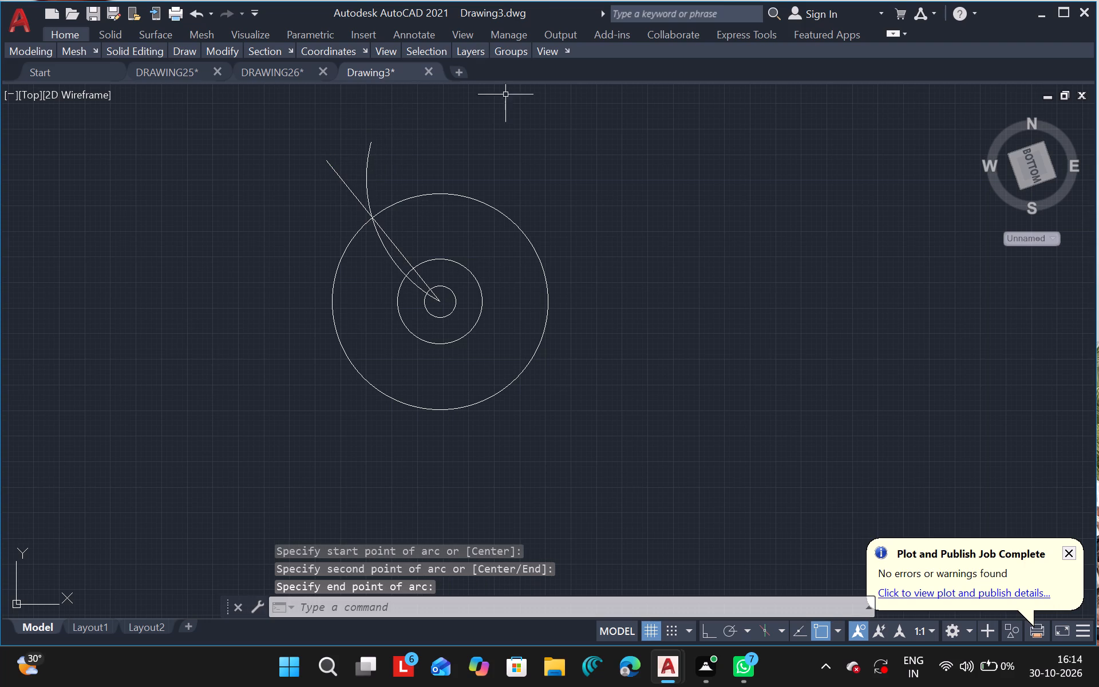
Trim away the parts of the slanted line and the arc that lie inside the middle circle.
{"action": "type", "text": "tr"}
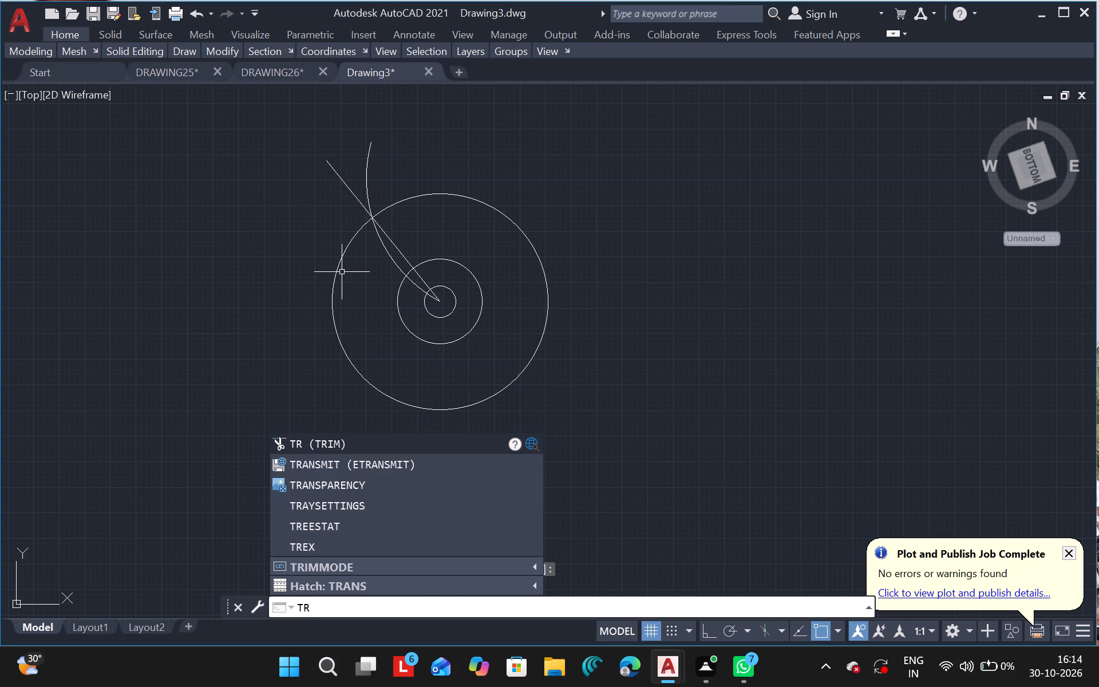
{"action": "left_click", "coordinate": [307, 446]}
{"action": "left_click", "coordinate": [423, 280]}
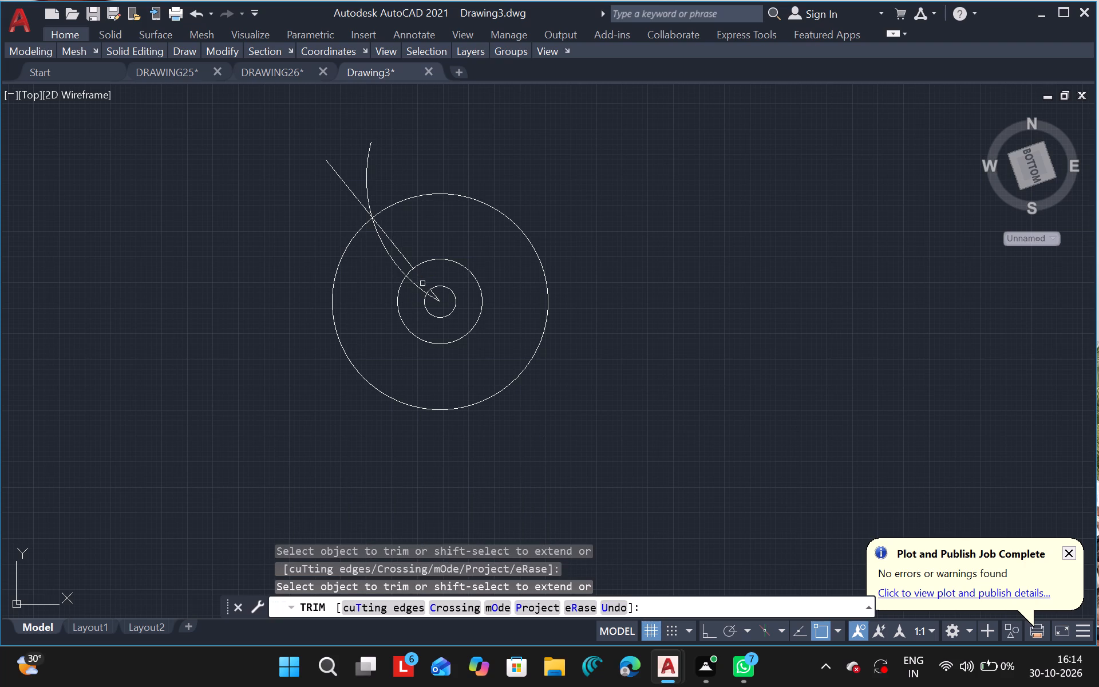
{"action": "left_click", "coordinate": [422, 291]}
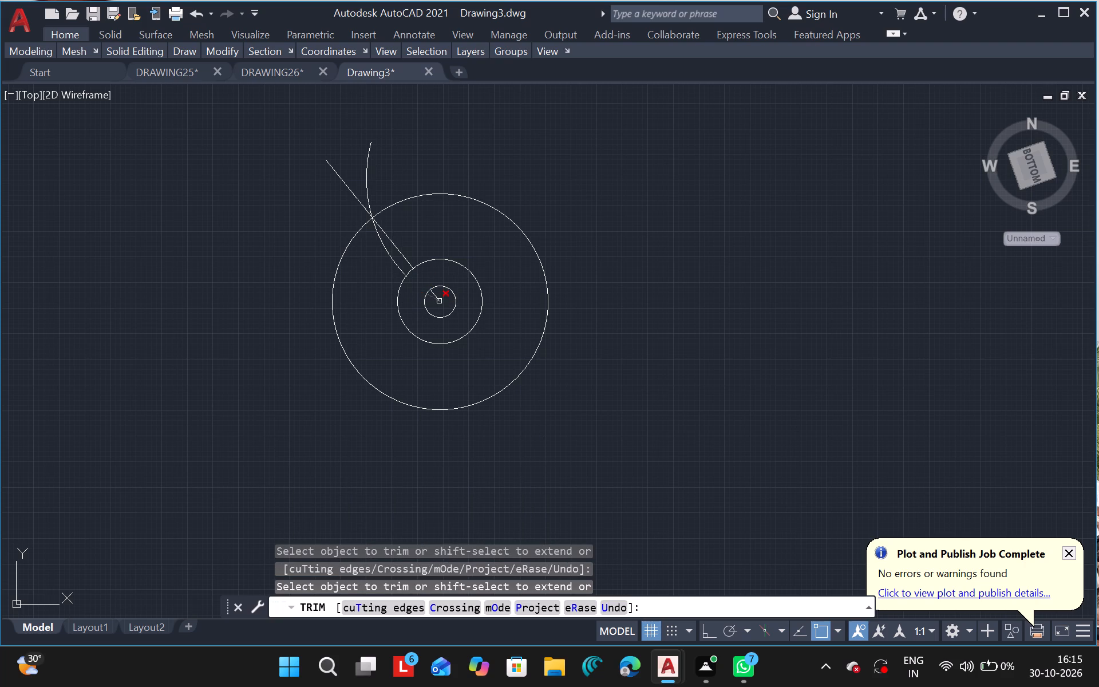
{"action": "left_click", "coordinate": [437, 299]}
{"action": "left_click_drag", "start_coordinate": [435, 297], "coordinate": [420, 220]}
Trim away the rest of the slanted line, both between the middle and outer circles and beyond the outer circle.
{"action": "left_click_drag", "start_coordinate": [420, 220], "coordinate": [395, 242]}
{"action": "left_click_drag", "start_coordinate": [395, 242], "coordinate": [377, 147]}
{"action": "left_click_drag", "start_coordinate": [377, 147], "coordinate": [350, 180]}
{"action": "left_click_drag", "start_coordinate": [350, 180], "coordinate": [349, 183]}
{"action": "left_click_drag", "start_coordinate": [349, 183], "coordinate": [589, 192]}
{"action": "key", "text": "Escape"}
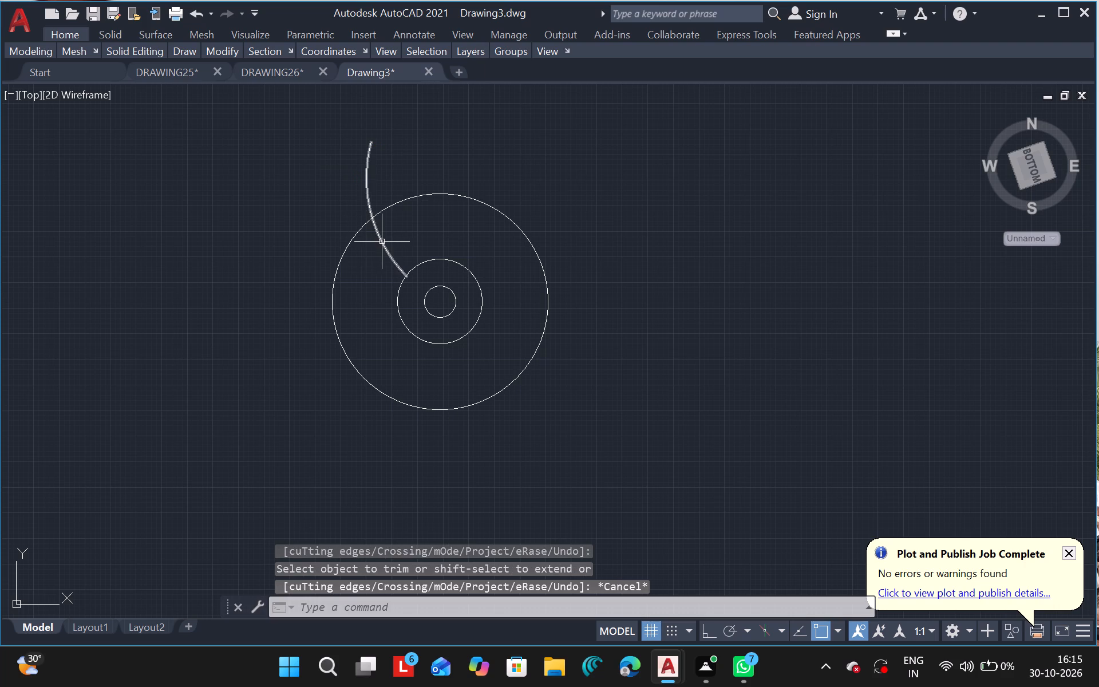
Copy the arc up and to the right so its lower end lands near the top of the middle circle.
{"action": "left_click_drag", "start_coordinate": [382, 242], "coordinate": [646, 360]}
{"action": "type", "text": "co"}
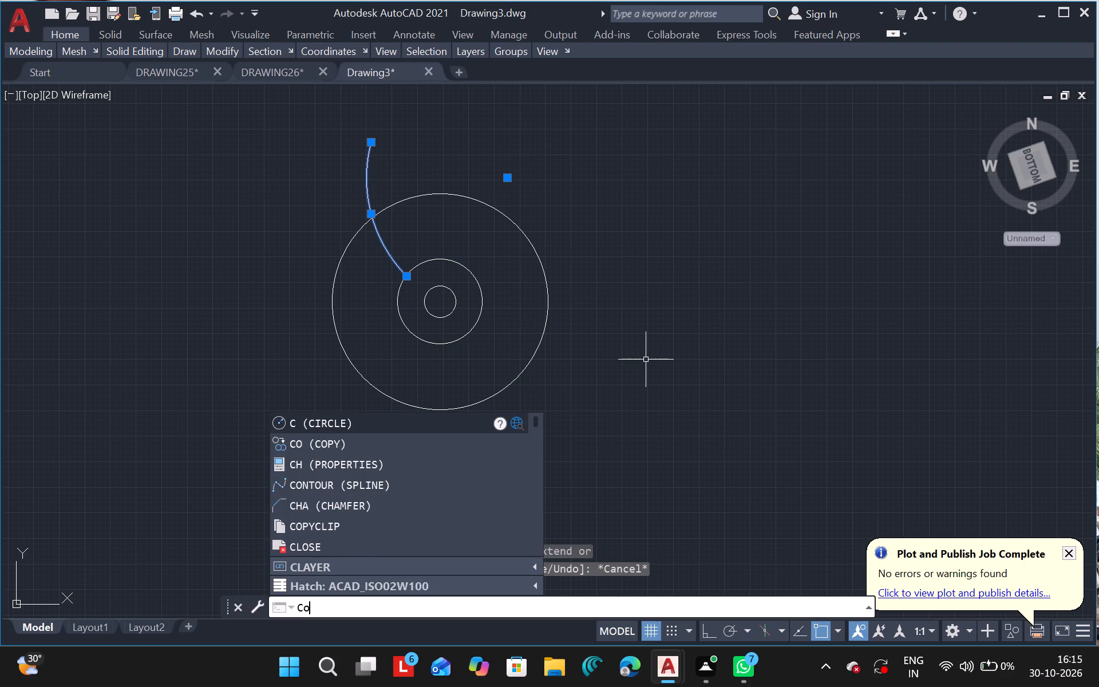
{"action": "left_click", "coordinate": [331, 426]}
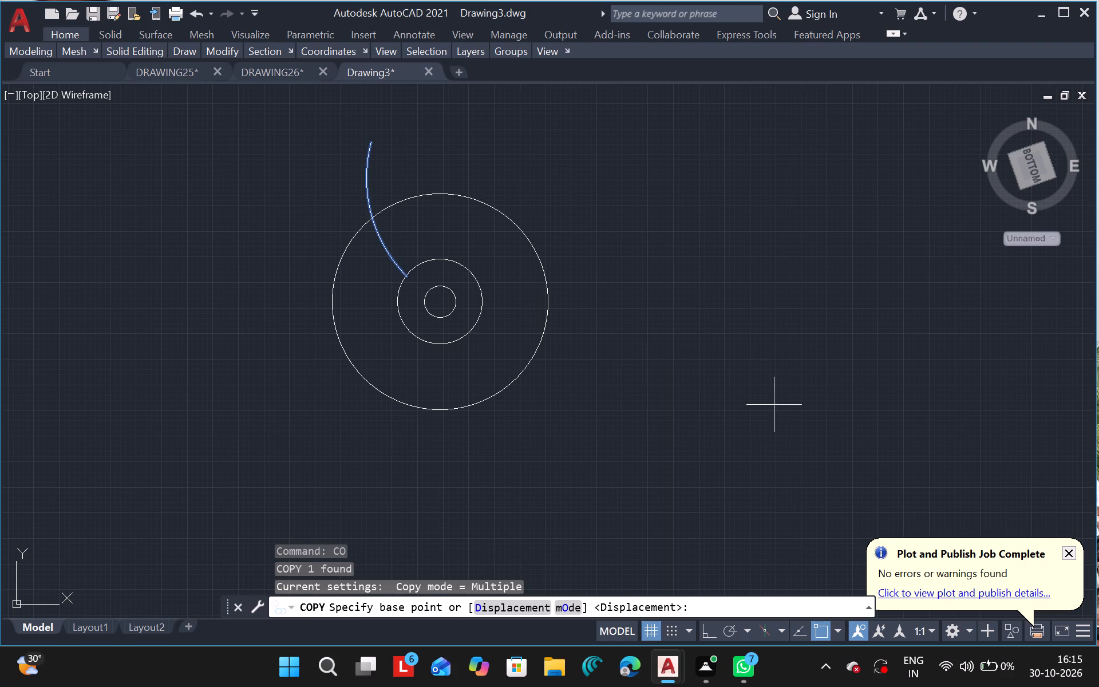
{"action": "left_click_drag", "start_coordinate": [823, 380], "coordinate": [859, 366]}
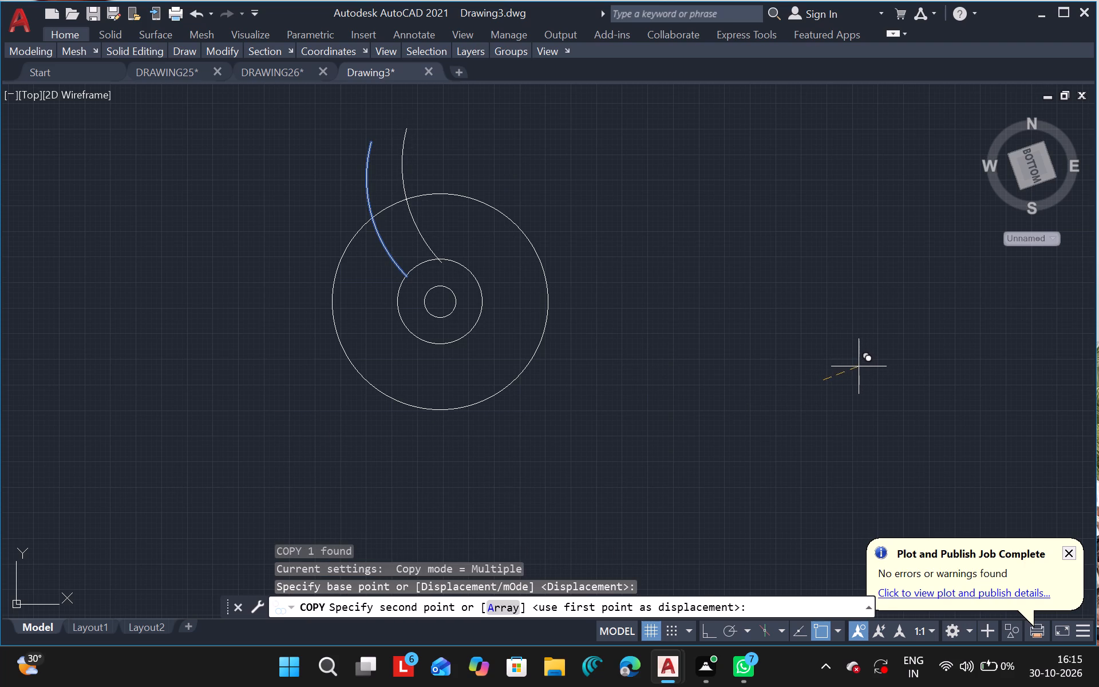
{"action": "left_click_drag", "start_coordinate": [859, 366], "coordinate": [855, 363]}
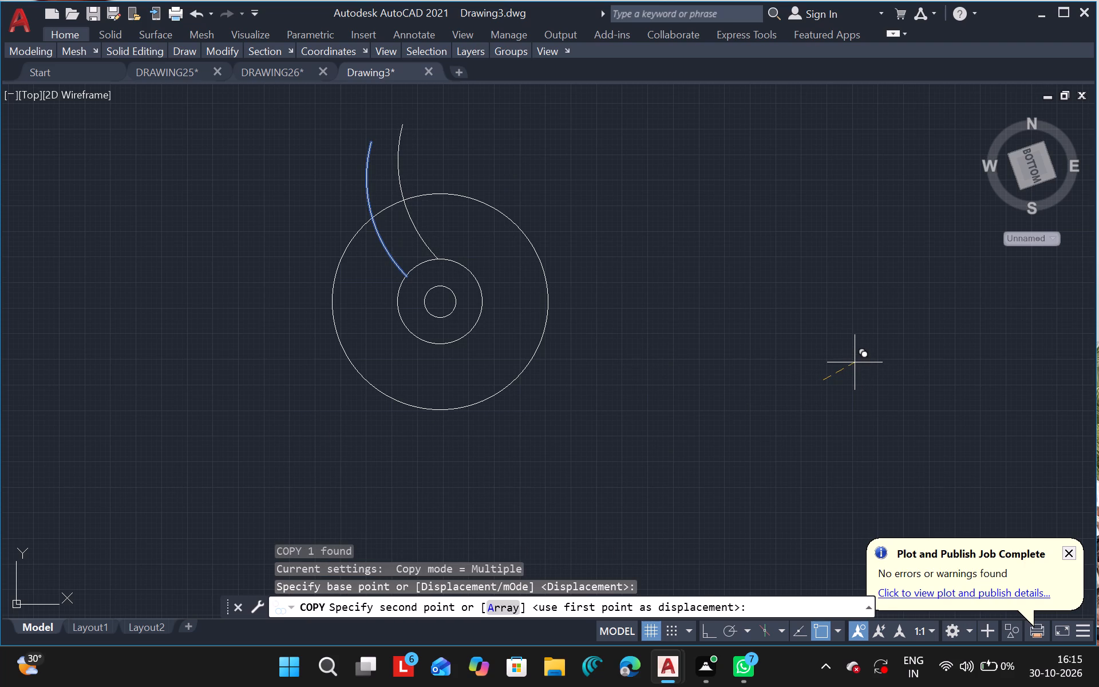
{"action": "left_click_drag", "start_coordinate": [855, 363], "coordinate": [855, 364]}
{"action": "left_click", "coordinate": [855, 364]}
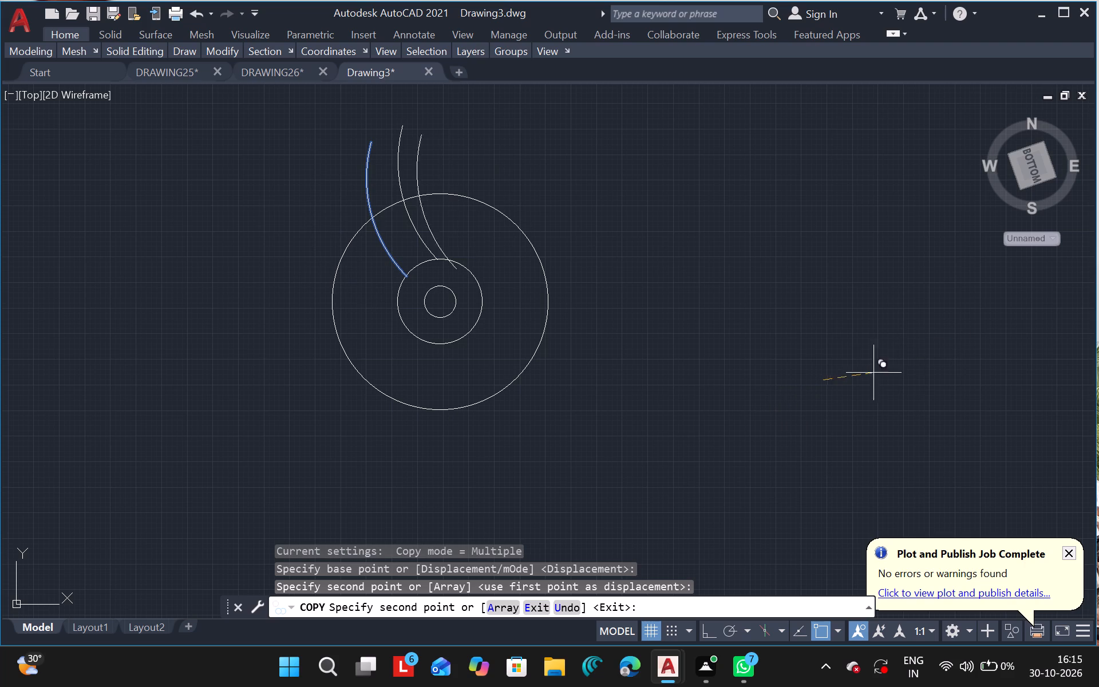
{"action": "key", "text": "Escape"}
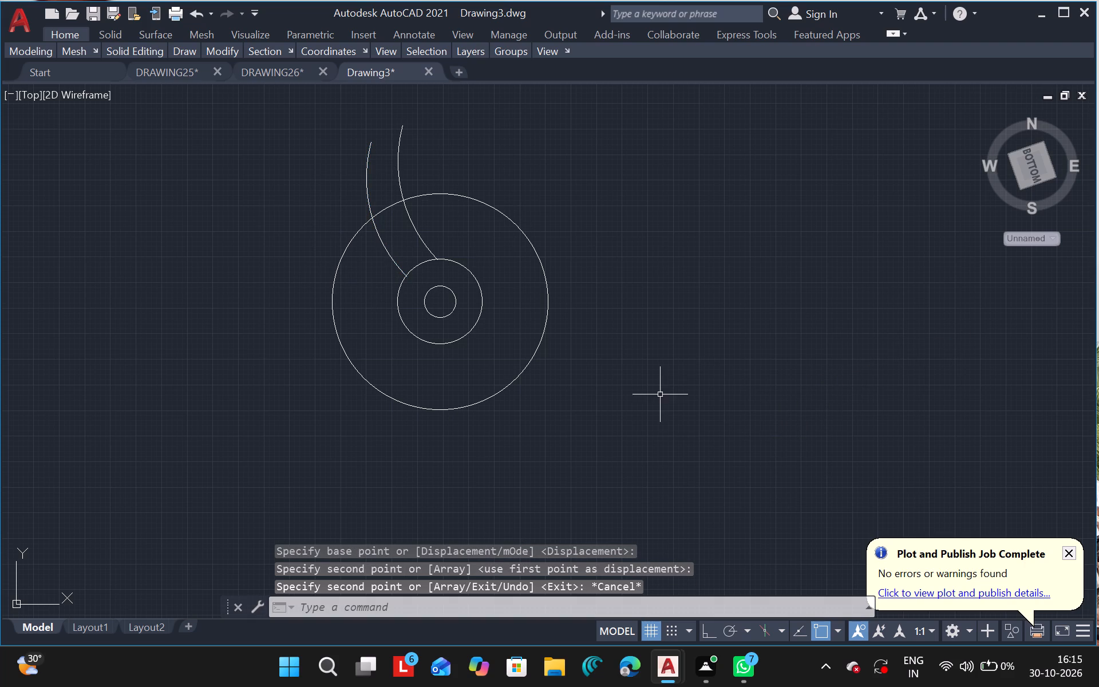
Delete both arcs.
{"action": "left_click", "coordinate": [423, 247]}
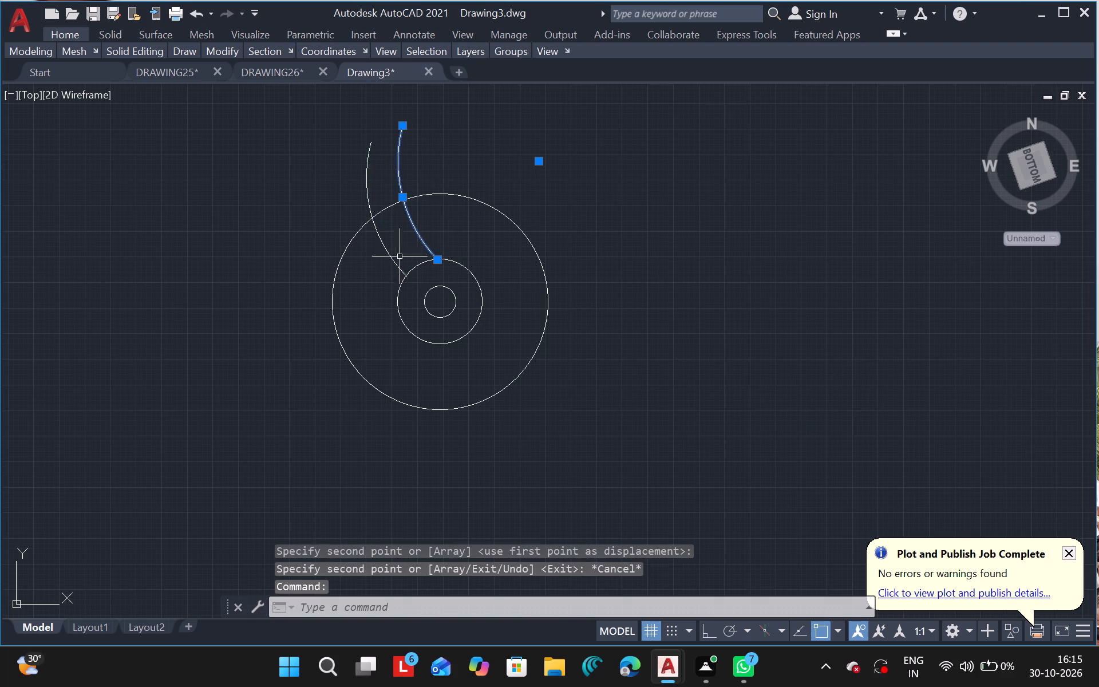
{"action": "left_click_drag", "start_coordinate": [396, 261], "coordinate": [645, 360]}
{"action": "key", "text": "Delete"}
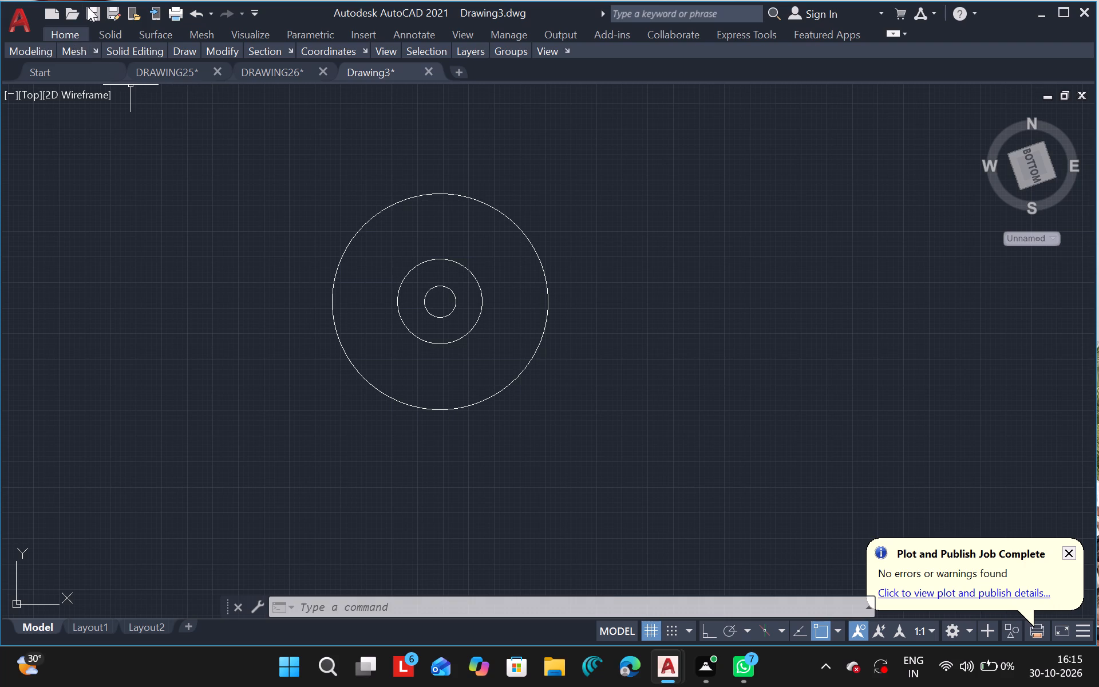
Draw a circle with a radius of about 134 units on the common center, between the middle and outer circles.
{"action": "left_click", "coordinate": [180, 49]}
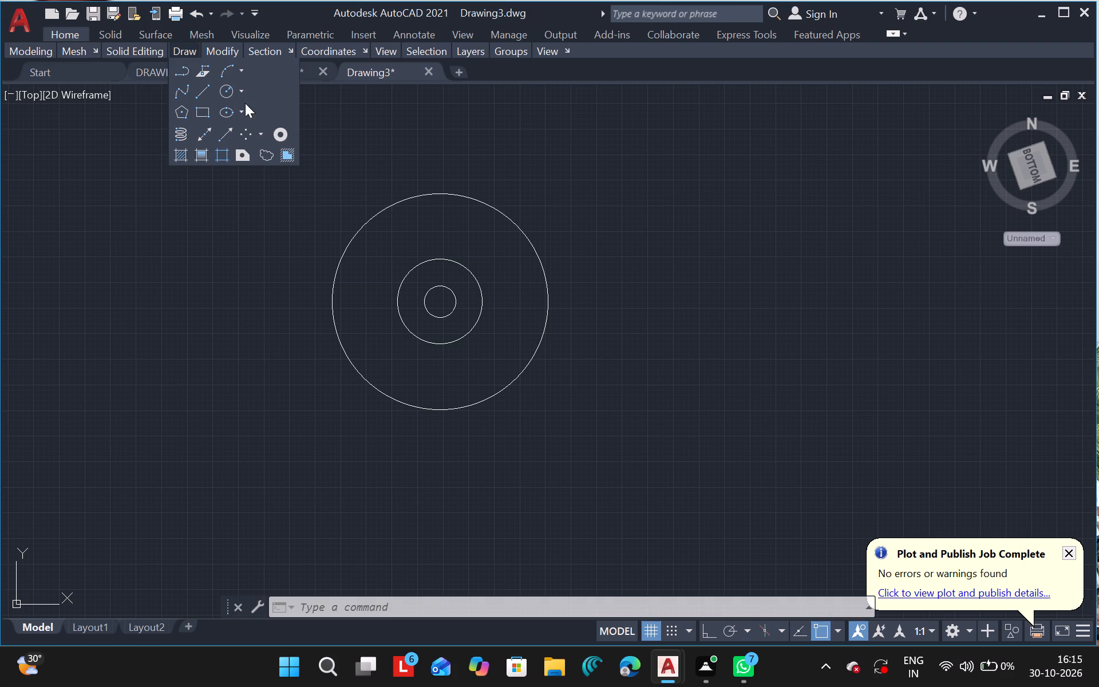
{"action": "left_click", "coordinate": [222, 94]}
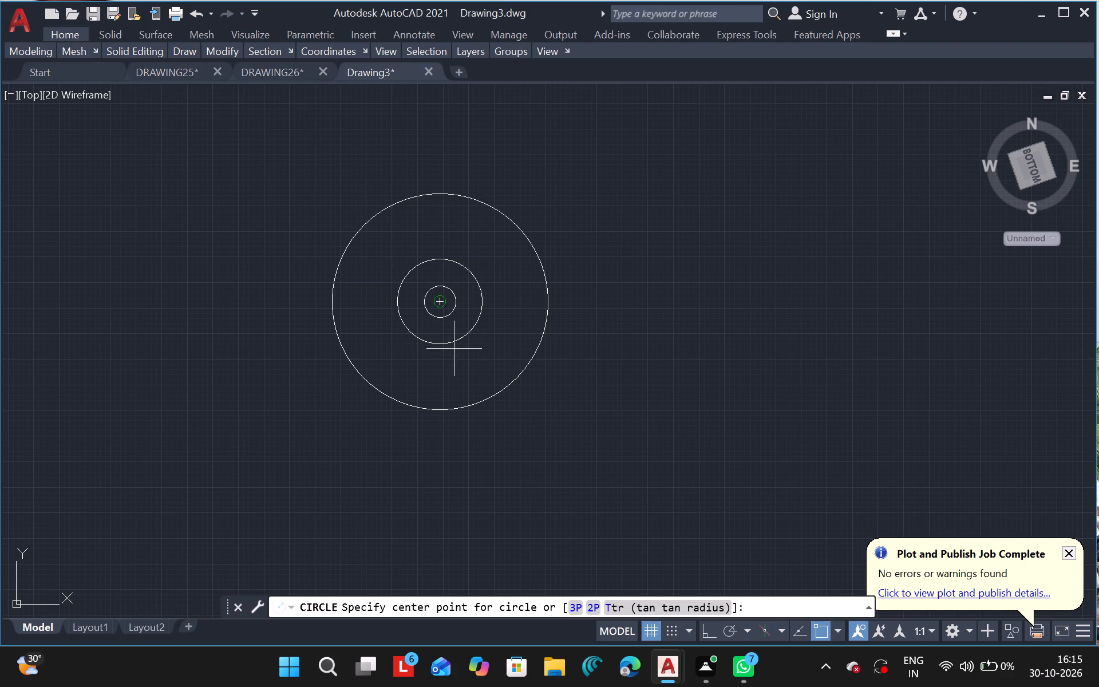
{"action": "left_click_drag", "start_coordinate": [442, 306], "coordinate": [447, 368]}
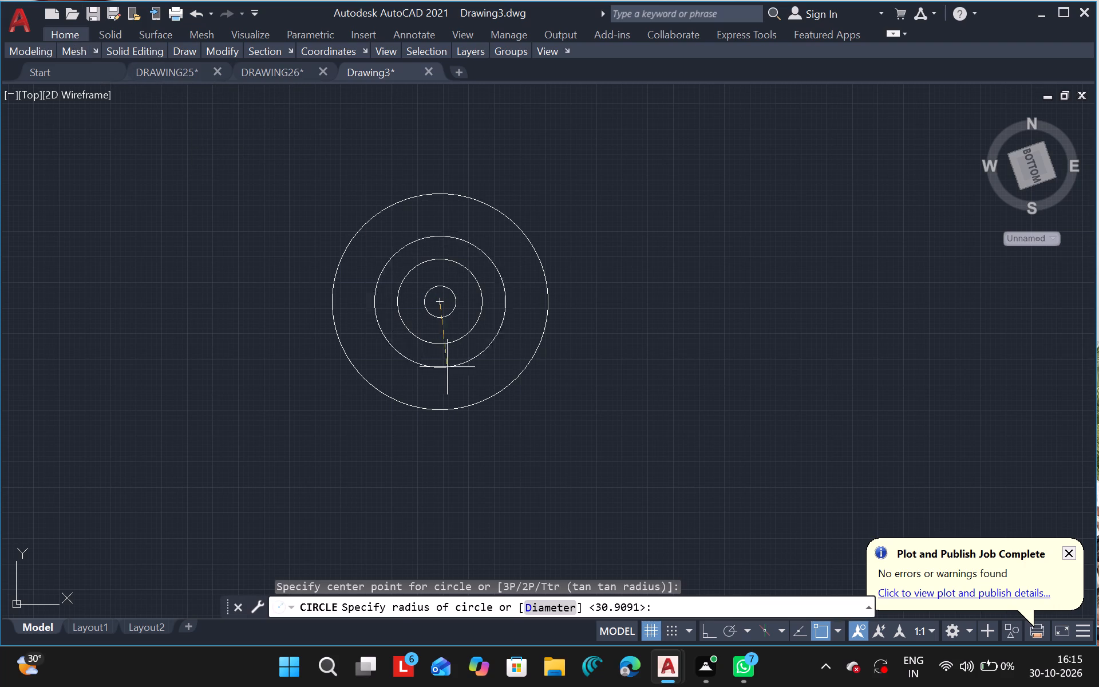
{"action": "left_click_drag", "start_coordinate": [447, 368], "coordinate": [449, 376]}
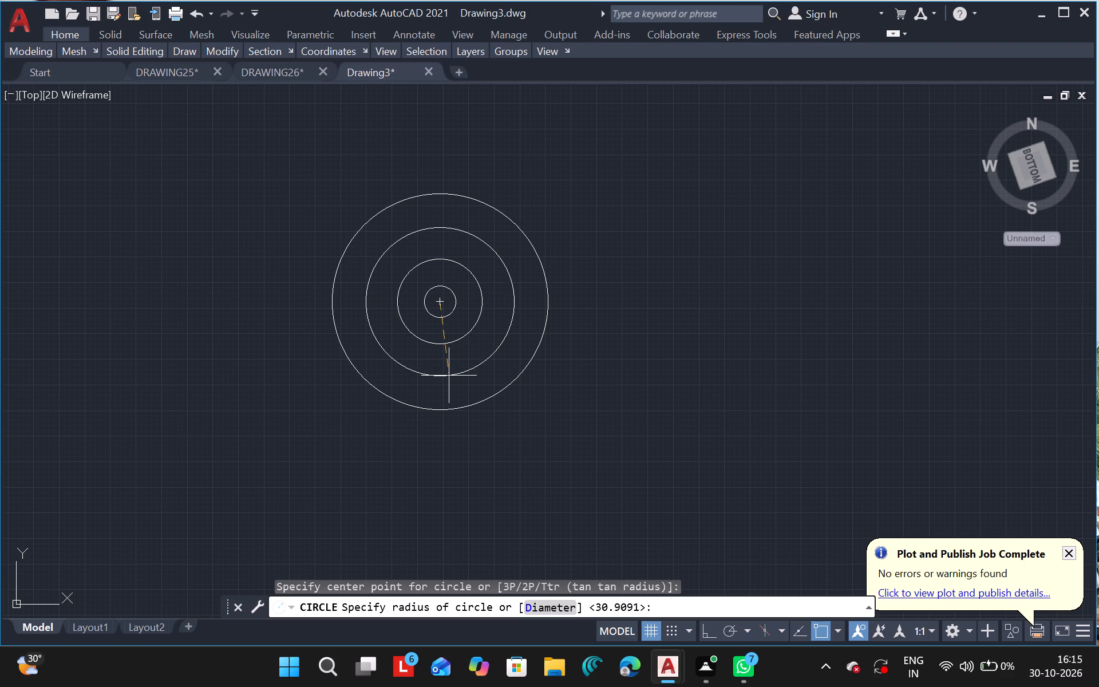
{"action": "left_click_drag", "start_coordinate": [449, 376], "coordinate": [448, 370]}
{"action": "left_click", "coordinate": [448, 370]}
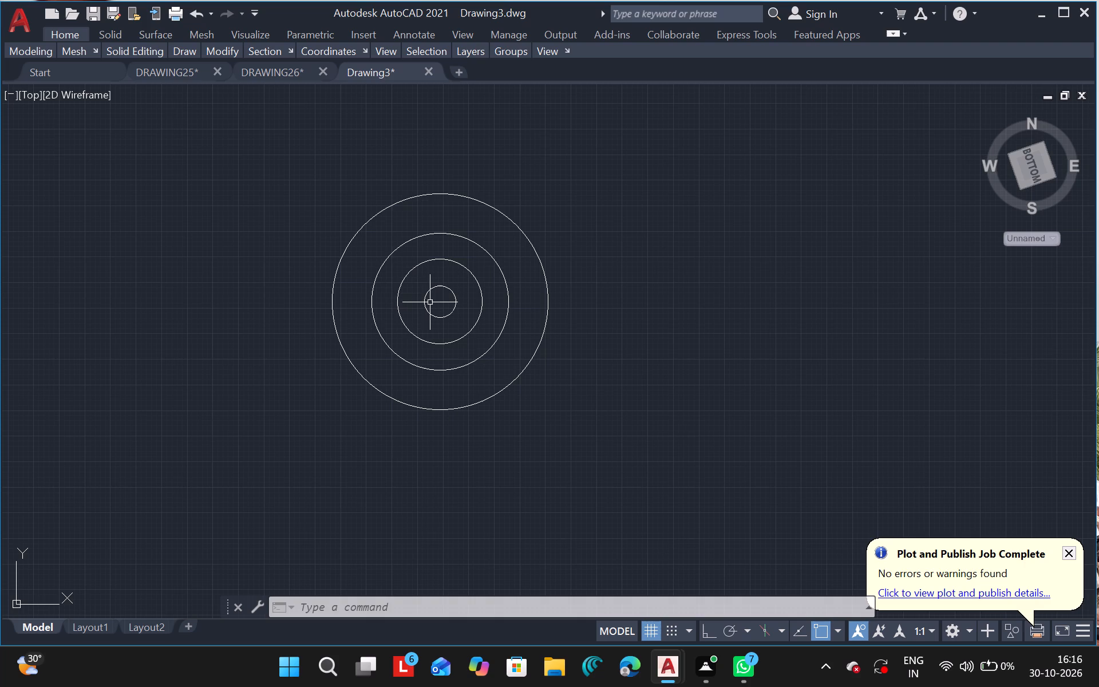
Delete the two circles that lie between the smallest circle and the outer circle.
{"action": "left_click", "coordinate": [404, 273]}
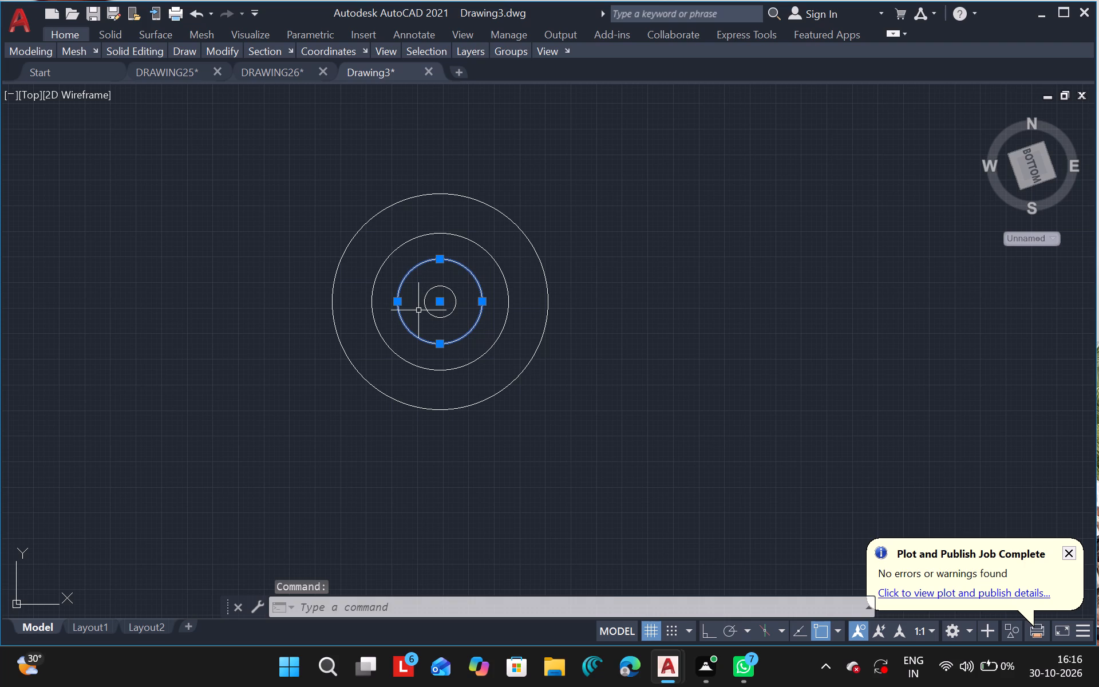
{"action": "key", "text": "Delete"}
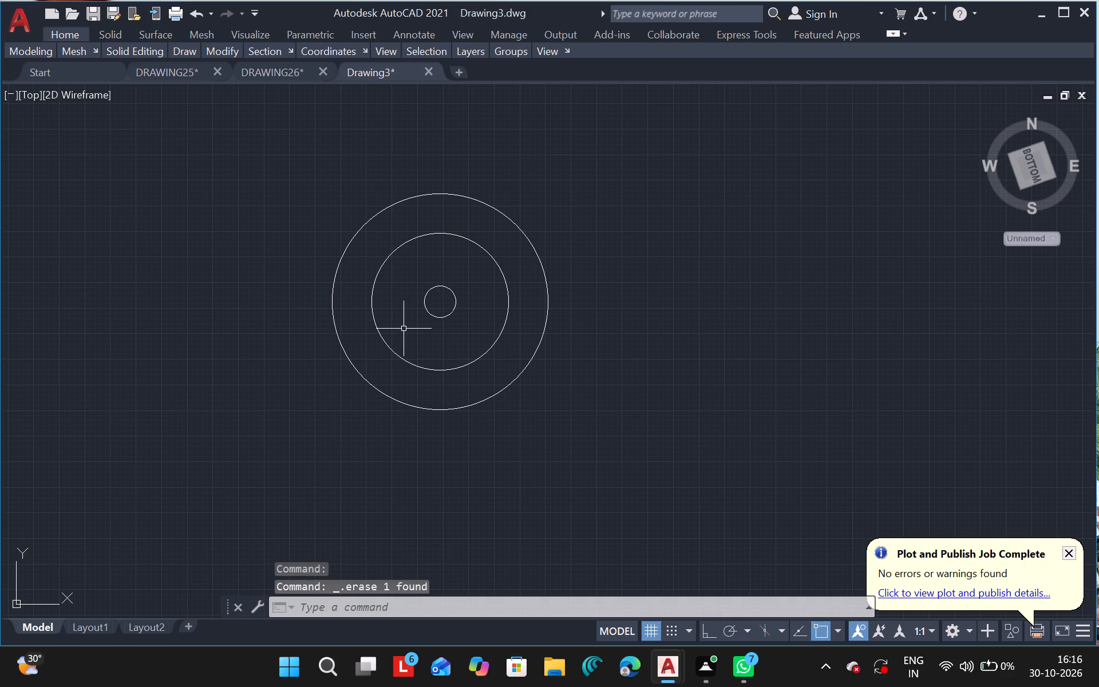
{"action": "left_click_drag", "start_coordinate": [373, 310], "coordinate": [509, 339]}
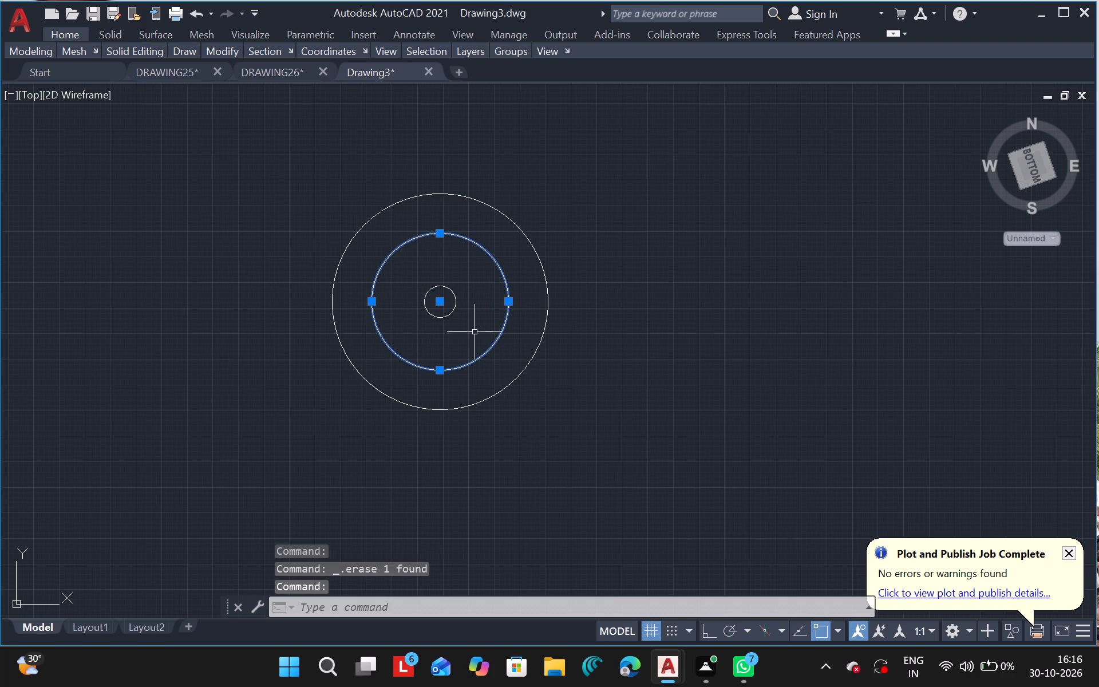
{"action": "key", "text": "Delete"}
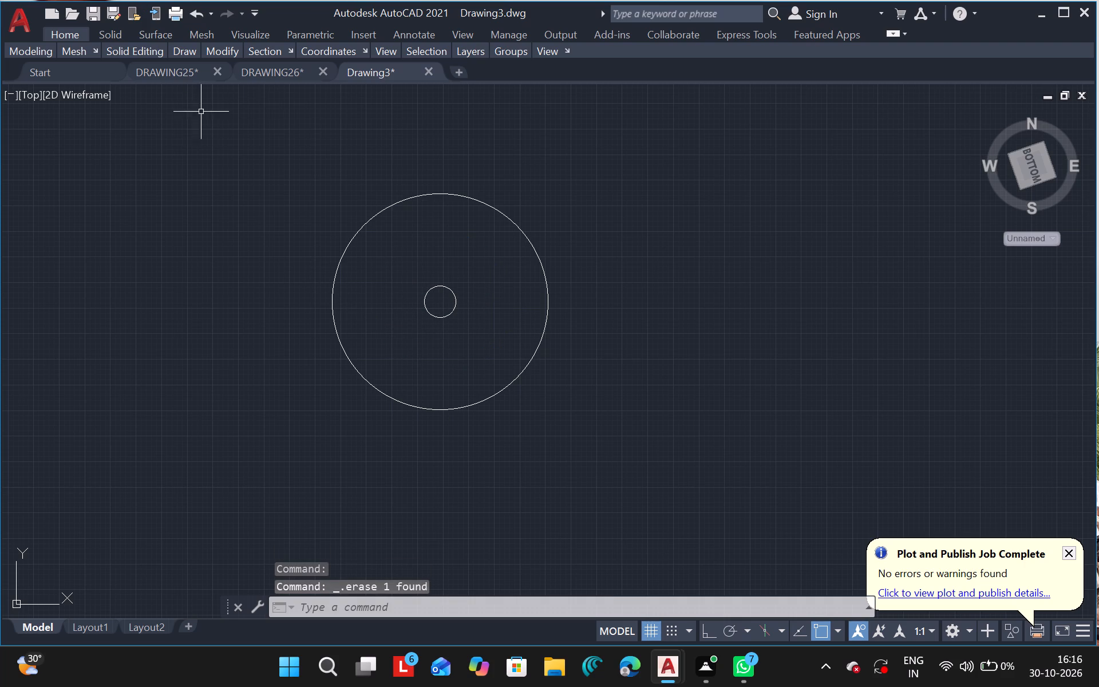
Draw a circle with a radius of about 143 units on the common center, between the smallest and outer circles.
{"action": "left_click", "coordinate": [189, 41]}
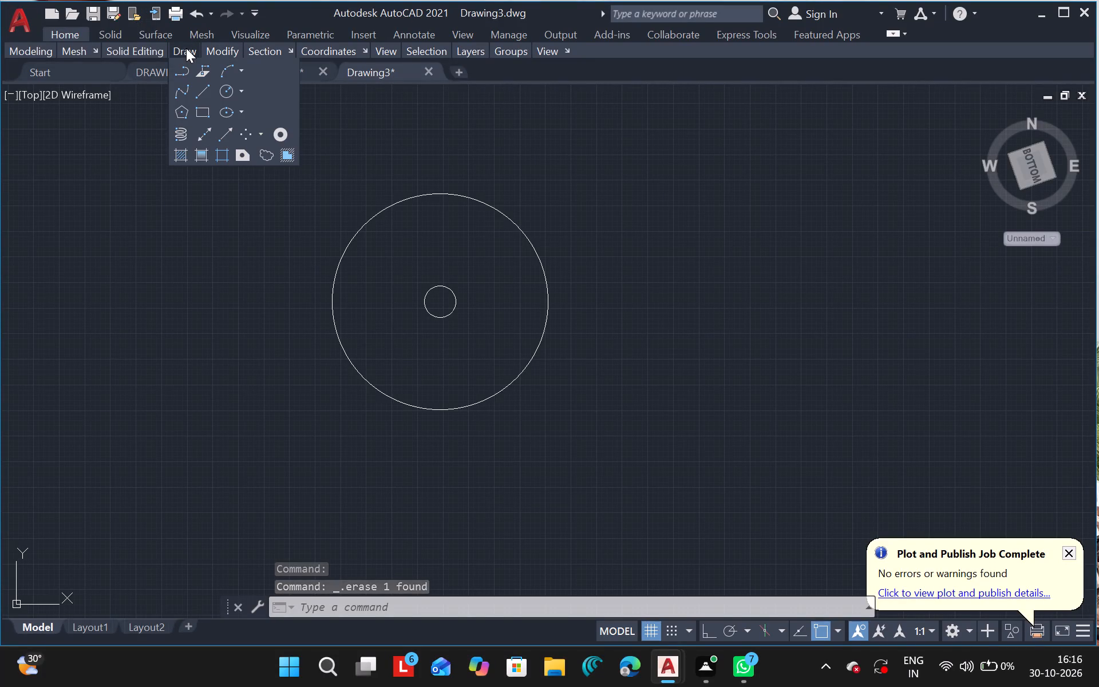
{"action": "left_click", "coordinate": [186, 48]}
{"action": "left_click", "coordinate": [226, 97]}
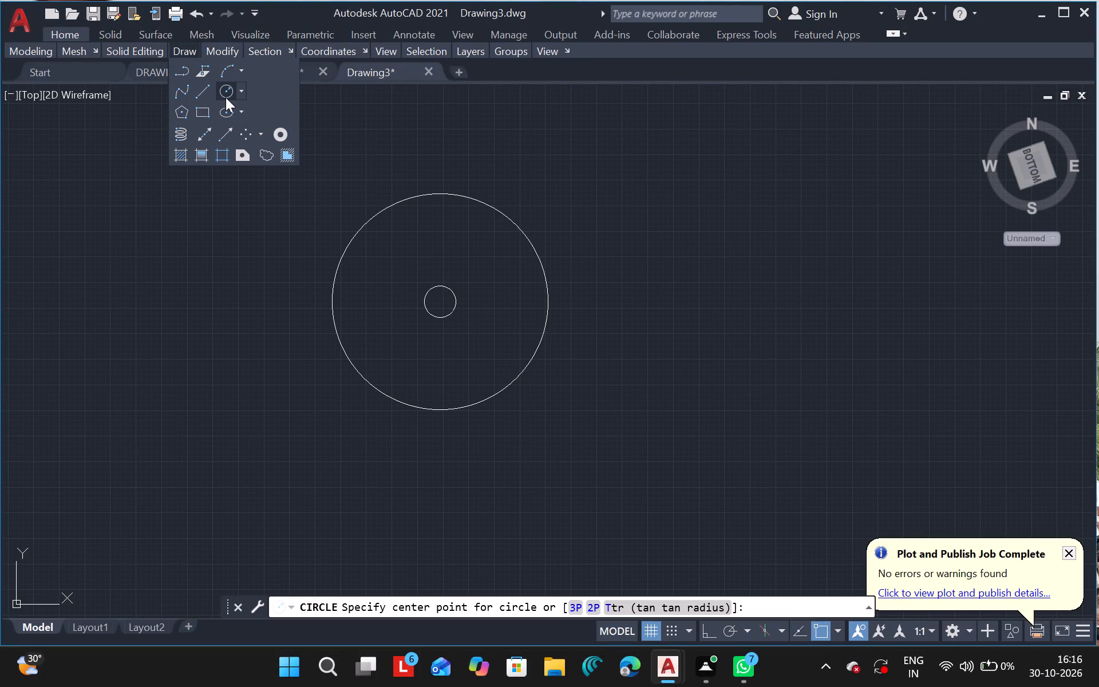
{"action": "left_click_drag", "start_coordinate": [442, 302], "coordinate": [442, 315]}
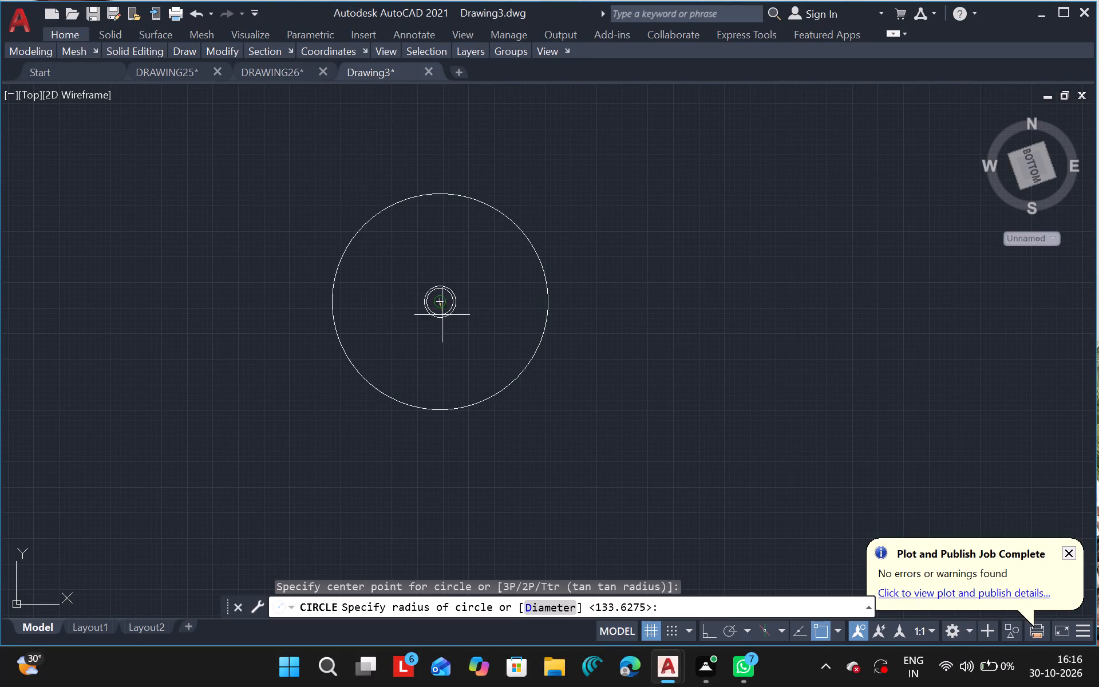
{"action": "left_click_drag", "start_coordinate": [442, 315], "coordinate": [442, 353]}
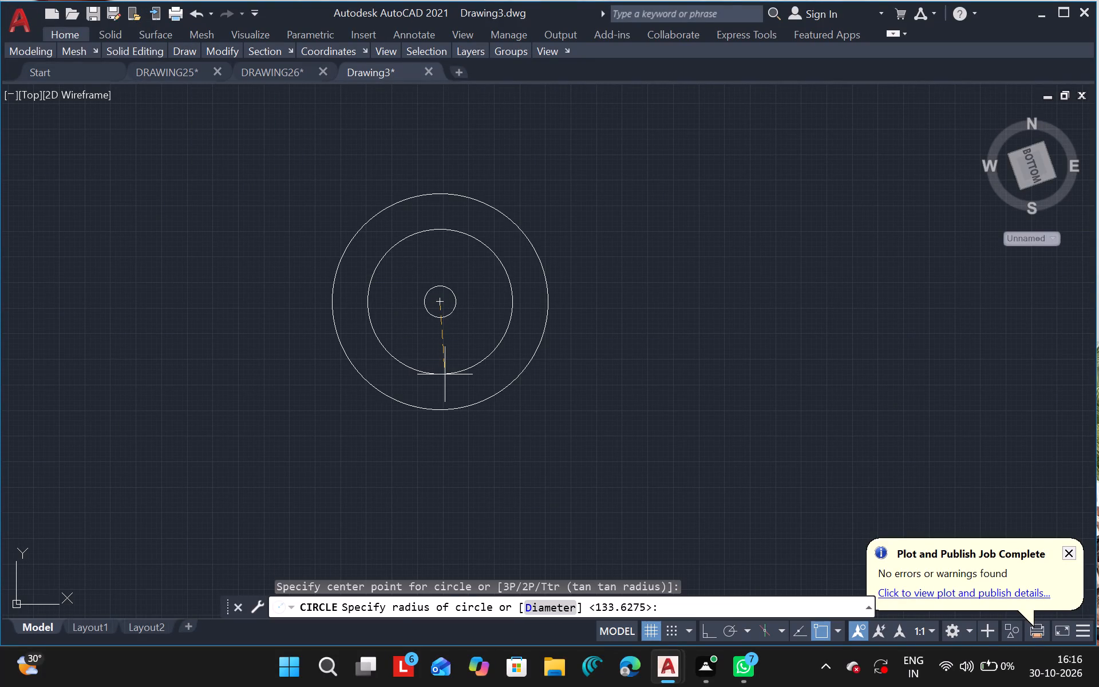
{"action": "left_click", "coordinate": [445, 375]}
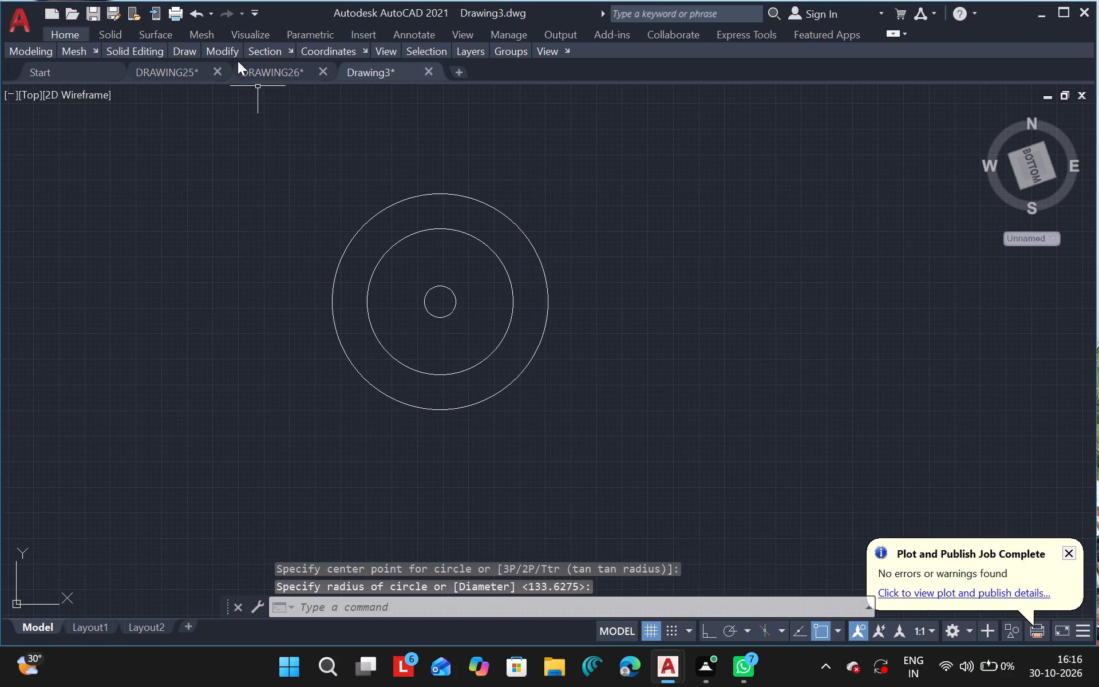
Draw a concentric circle just outside the smallest circle, with roughly twice its radius.
{"action": "left_click", "coordinate": [190, 50]}
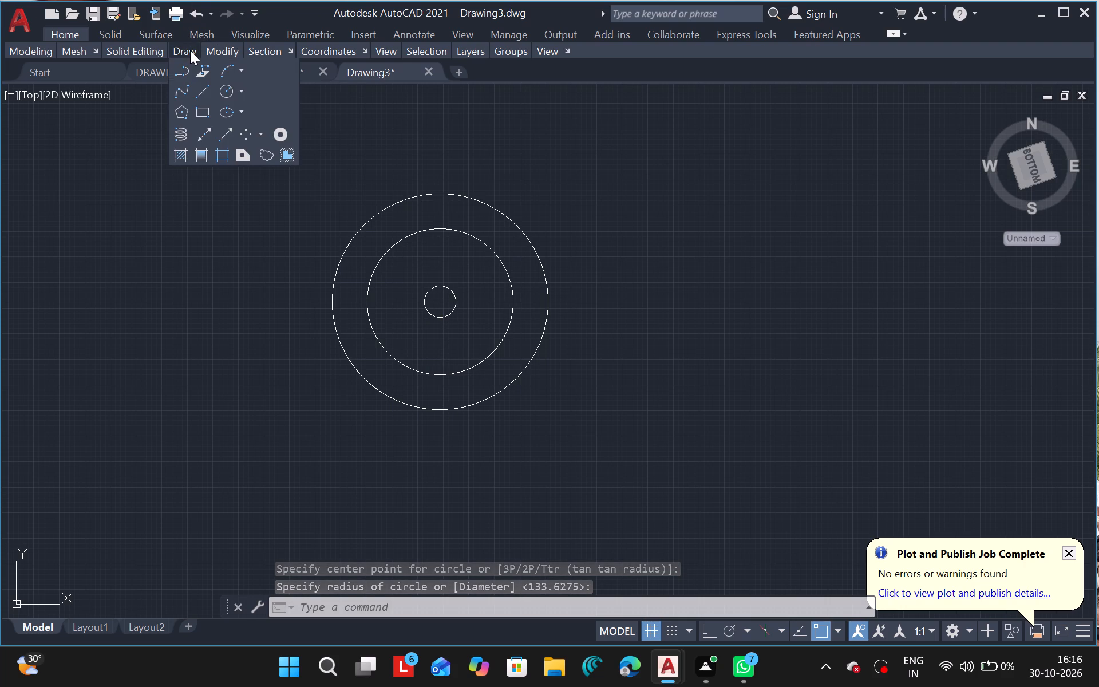
{"action": "left_click", "coordinate": [227, 88]}
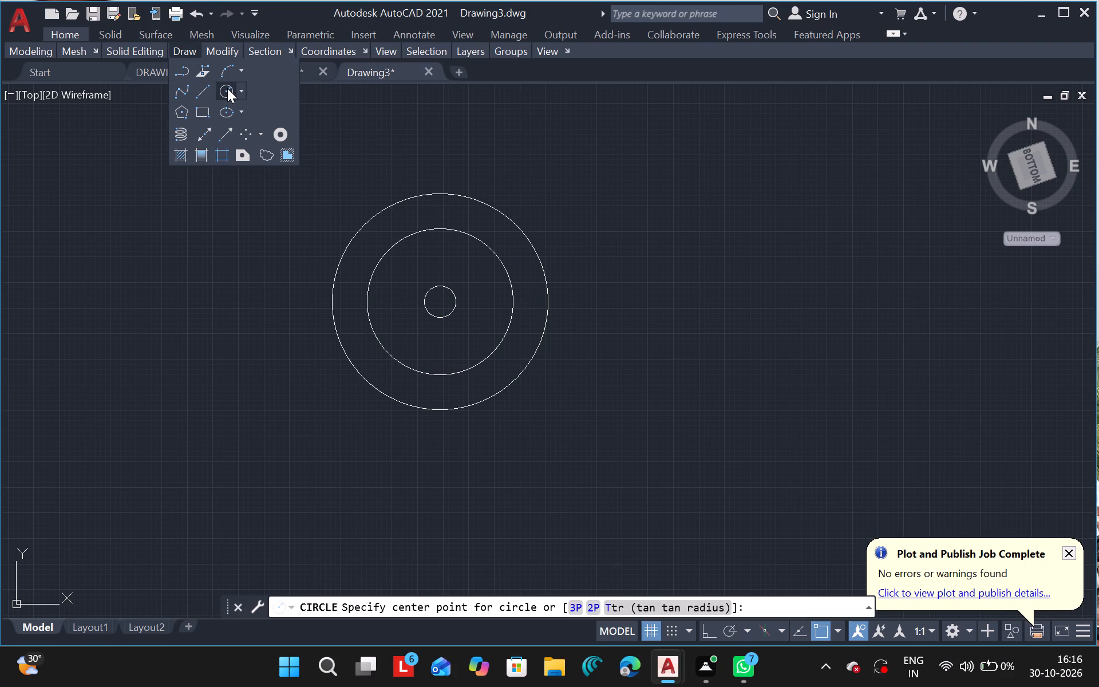
{"action": "left_click_drag", "start_coordinate": [439, 299], "coordinate": [440, 309]}
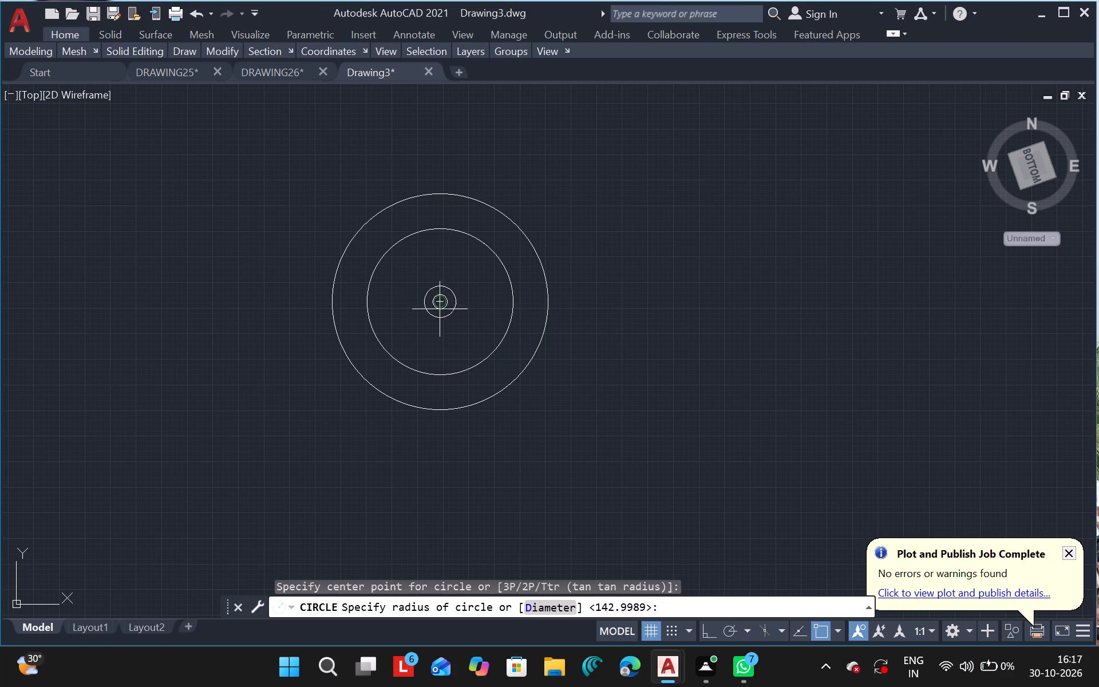
{"action": "left_click_drag", "start_coordinate": [440, 309], "coordinate": [449, 337]}
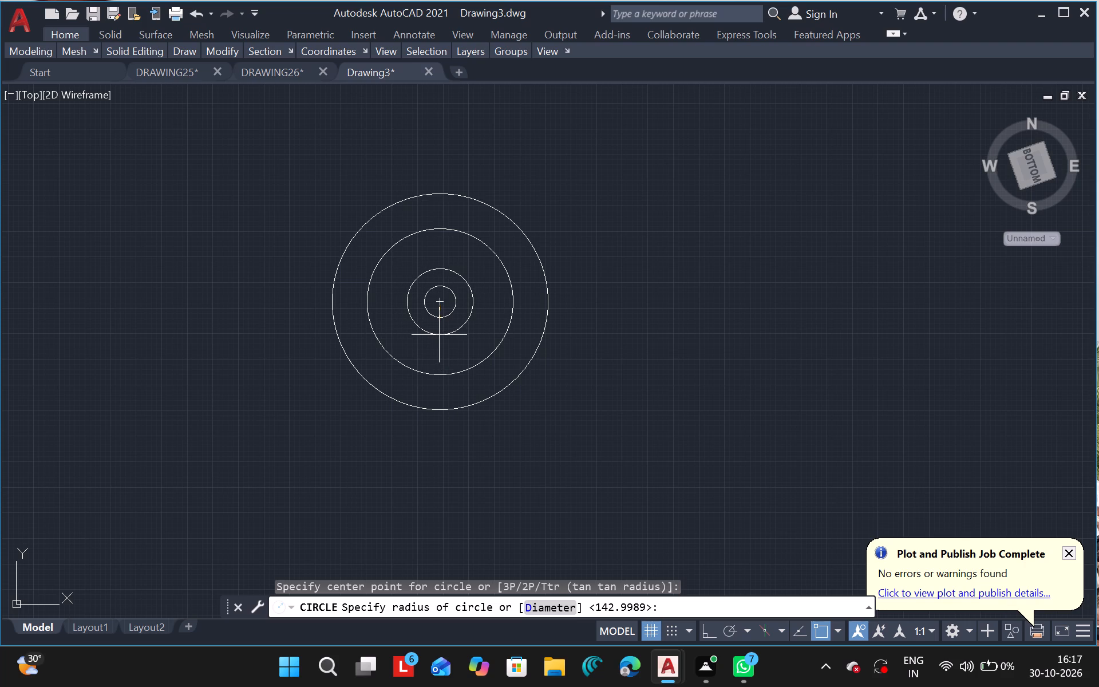
{"action": "left_click", "coordinate": [439, 336]}
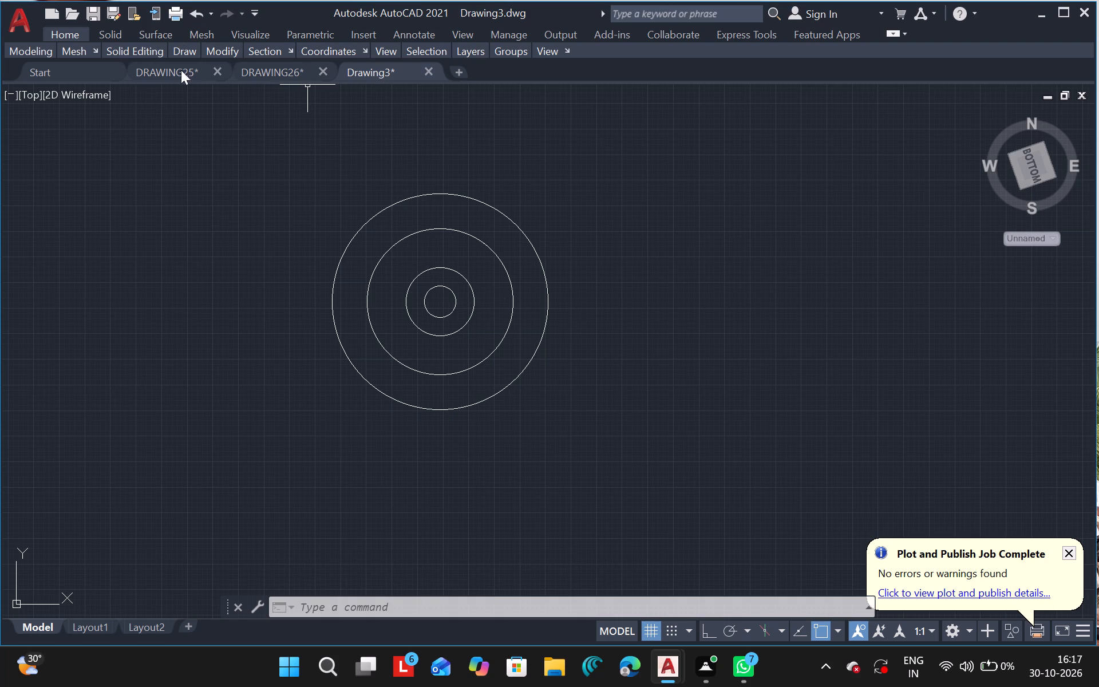
Draw a line from the common center diagonally up and to the left, ending a little beyond the outer circle.
{"action": "left_click", "coordinate": [194, 52]}
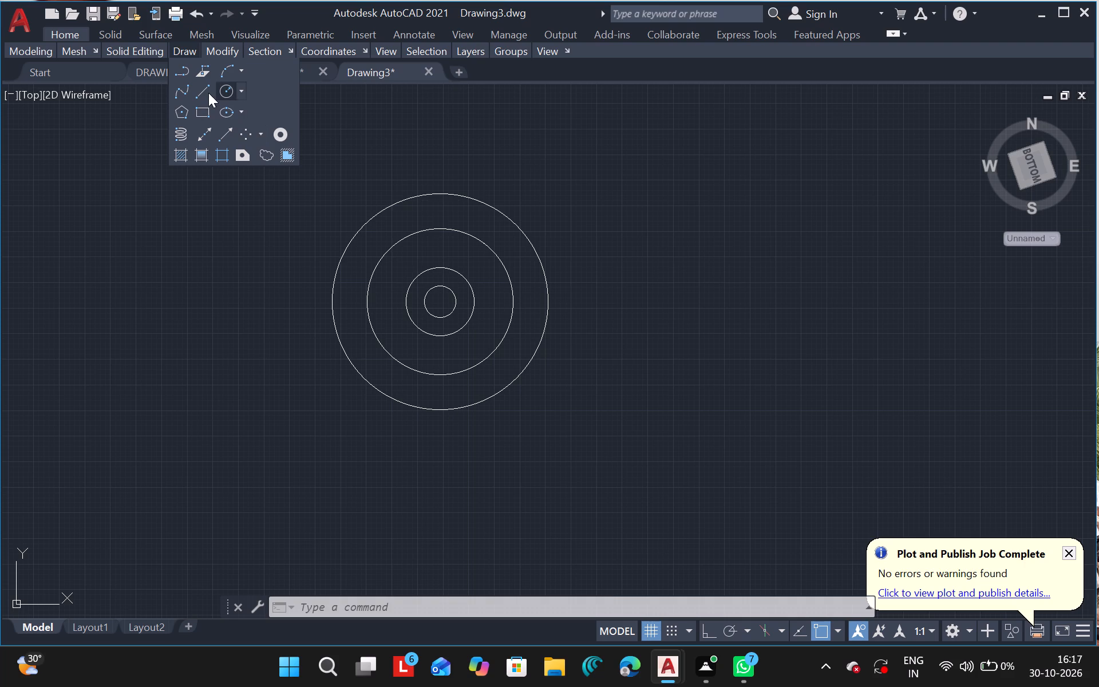
{"action": "left_click", "coordinate": [205, 92]}
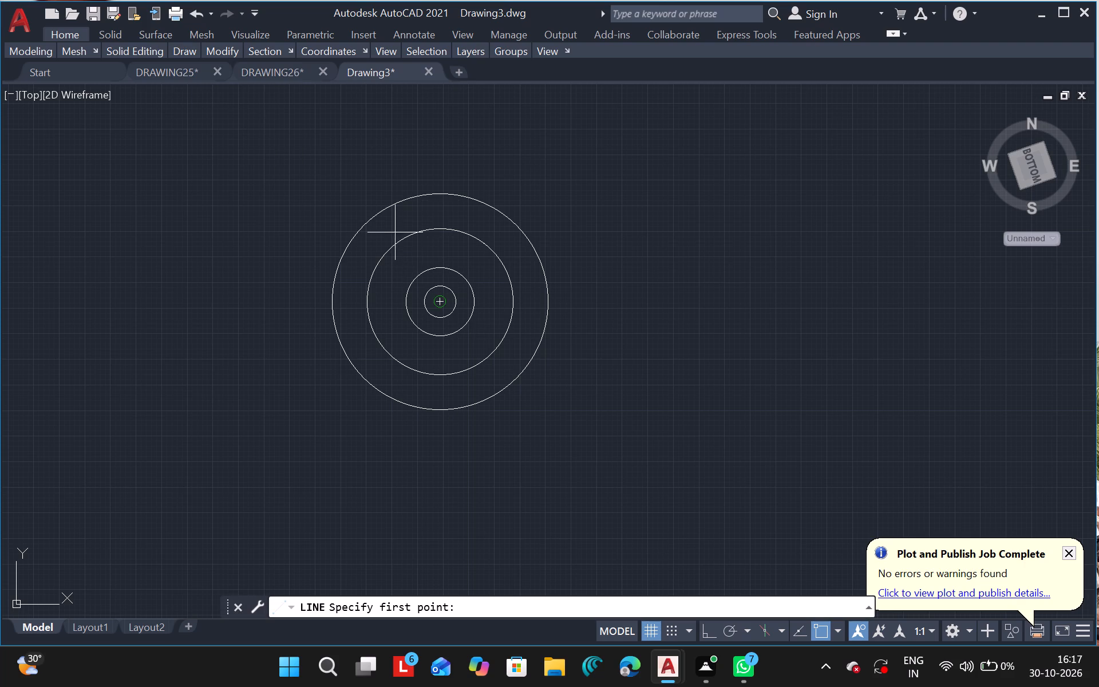
{"action": "left_click_drag", "start_coordinate": [442, 299], "coordinate": [387, 243]}
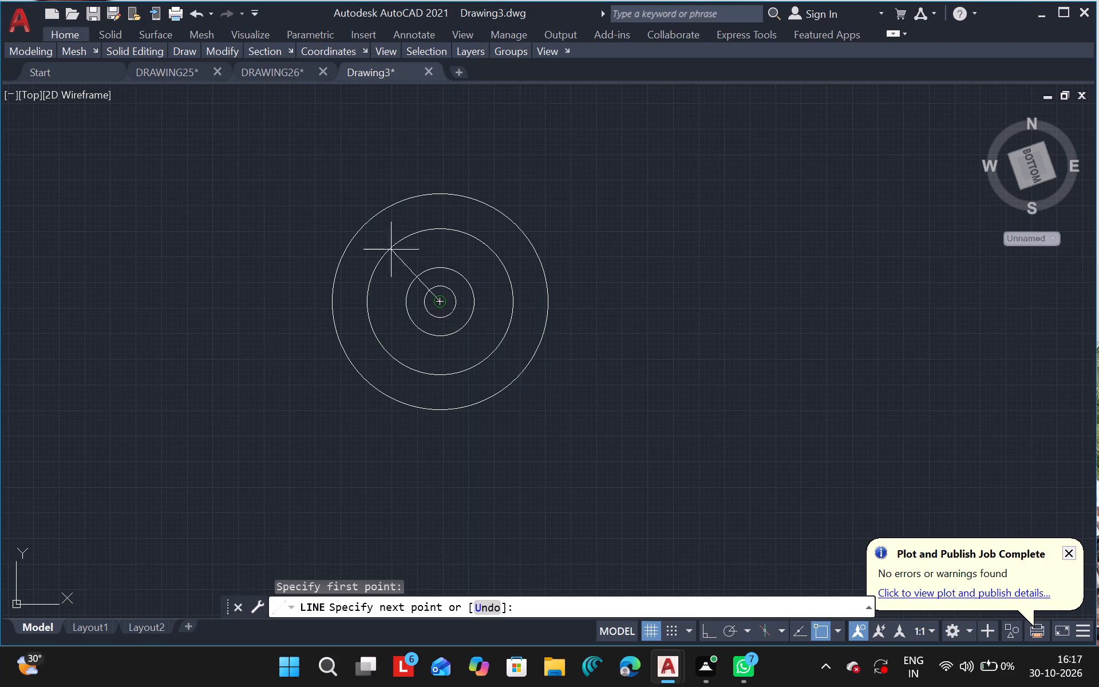
{"action": "left_click_drag", "start_coordinate": [387, 243], "coordinate": [373, 218]}
{"action": "left_click", "coordinate": [350, 192]}
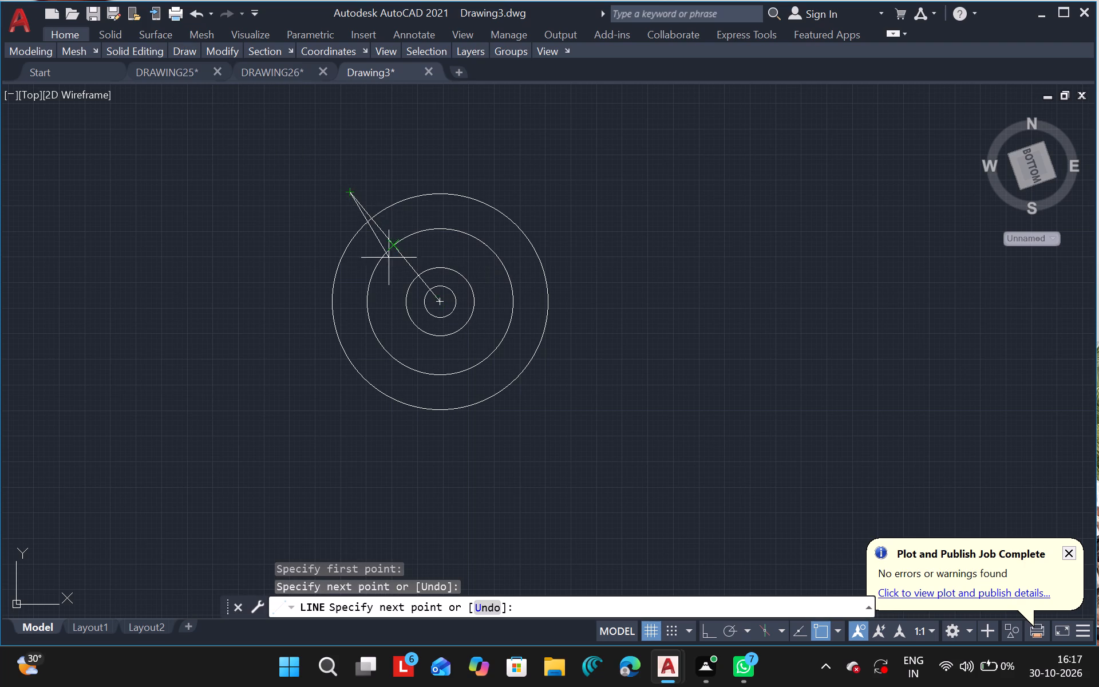
{"action": "key", "text": "Escape"}
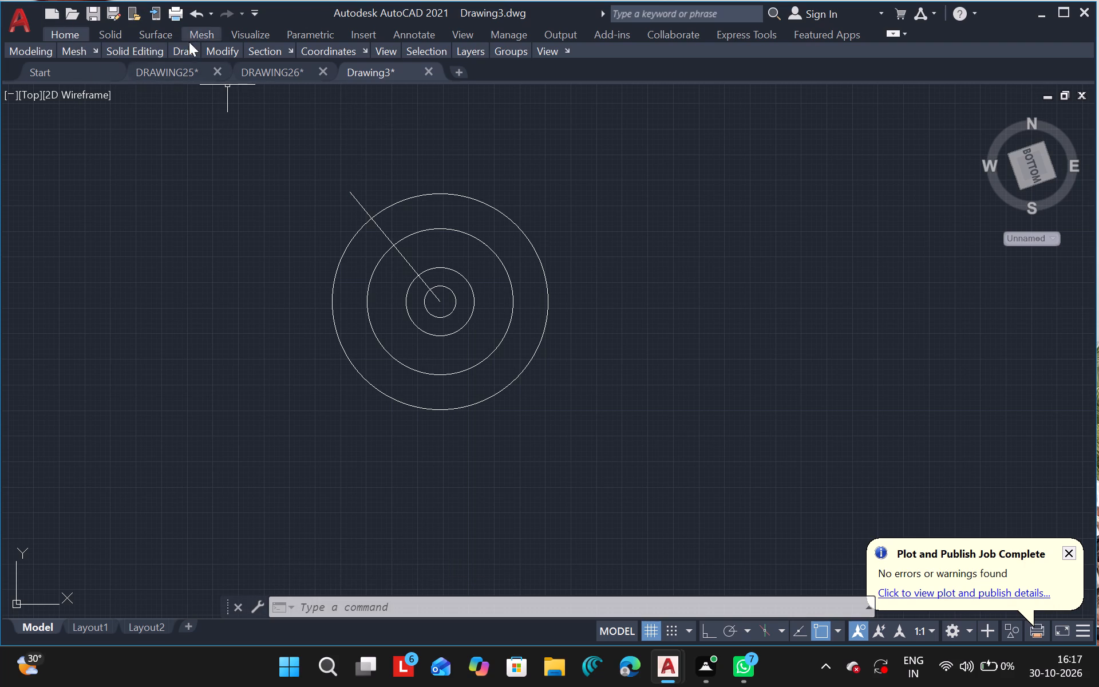
Draw a second line from the common center steeply upward and slightly left, ending beyond the outer circle.
{"action": "left_click", "coordinate": [203, 86]}
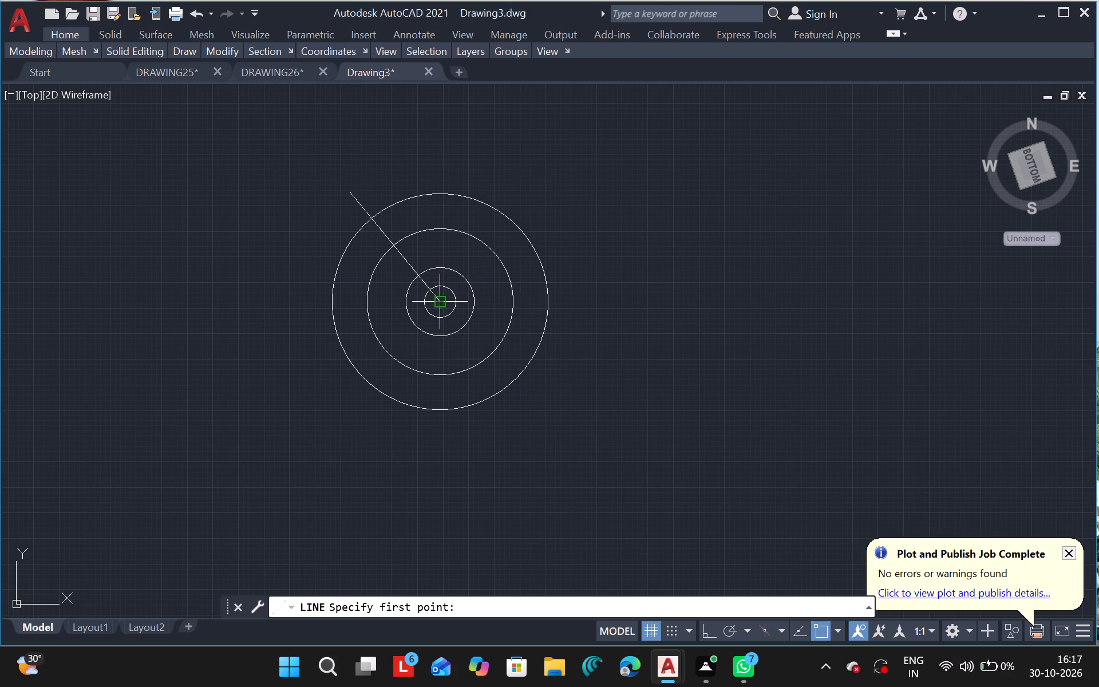
{"action": "left_click_drag", "start_coordinate": [440, 301], "coordinate": [426, 153]}
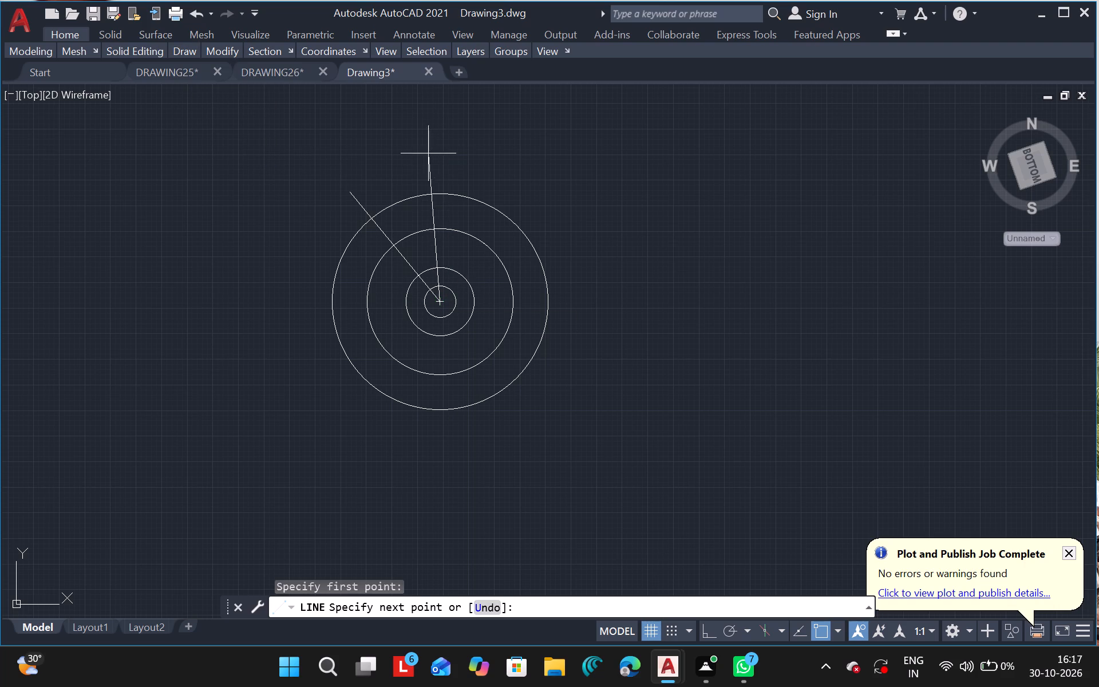
{"action": "left_click_drag", "start_coordinate": [426, 153], "coordinate": [394, 144]}
{"action": "left_click", "coordinate": [394, 144]}
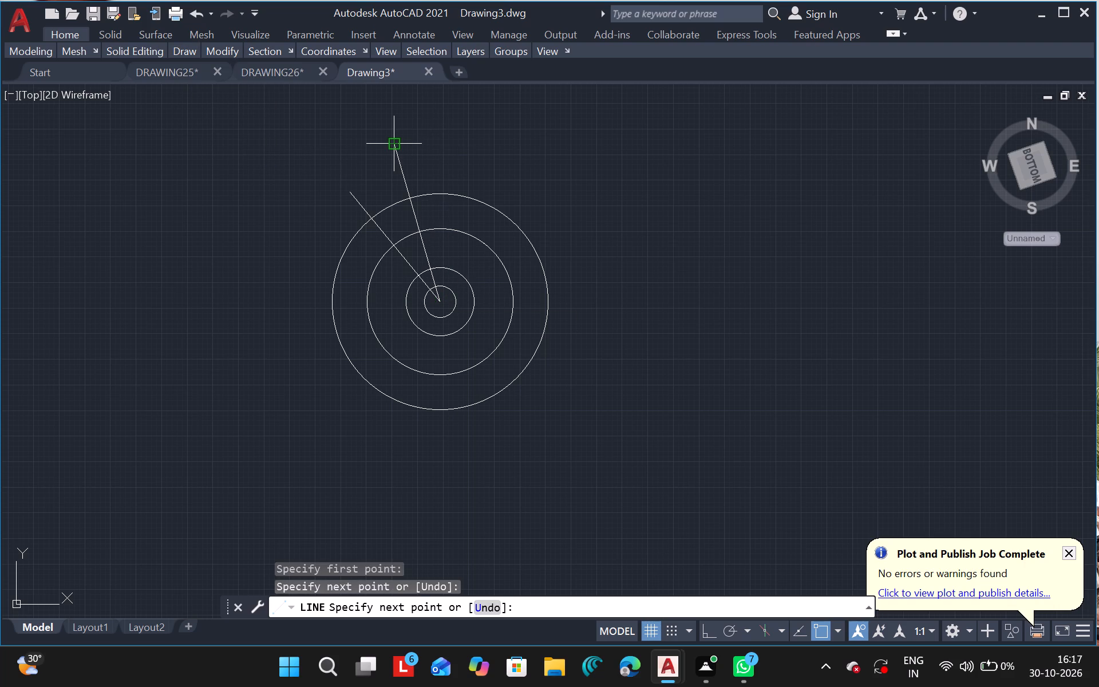
{"action": "key", "text": "Escape"}
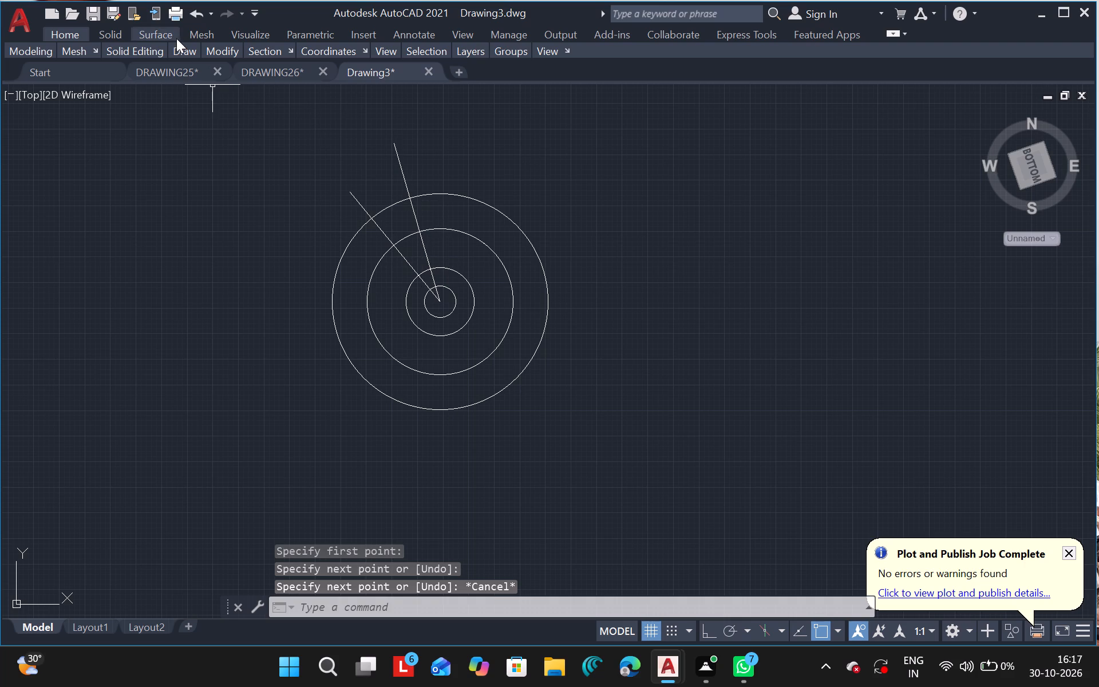
Draw a third line from the common center nearly straight up, leaning slightly right, ending beyond the outer circle.
{"action": "left_click", "coordinate": [189, 50]}
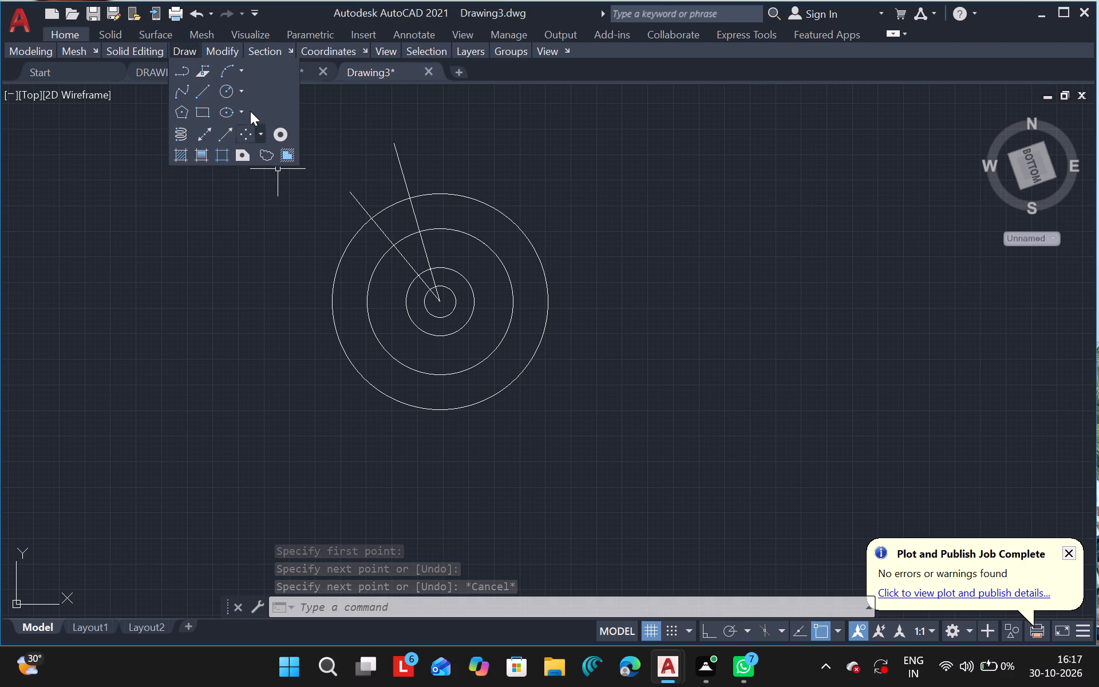
{"action": "left_click", "coordinate": [207, 93]}
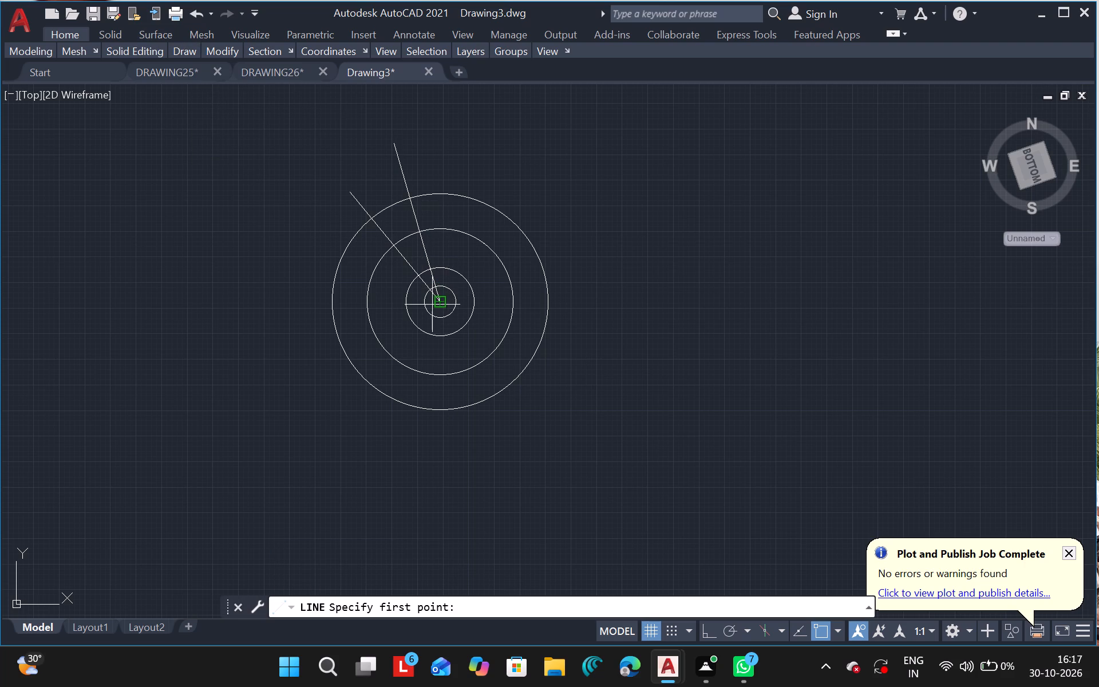
{"action": "left_click_drag", "start_coordinate": [438, 301], "coordinate": [457, 216]}
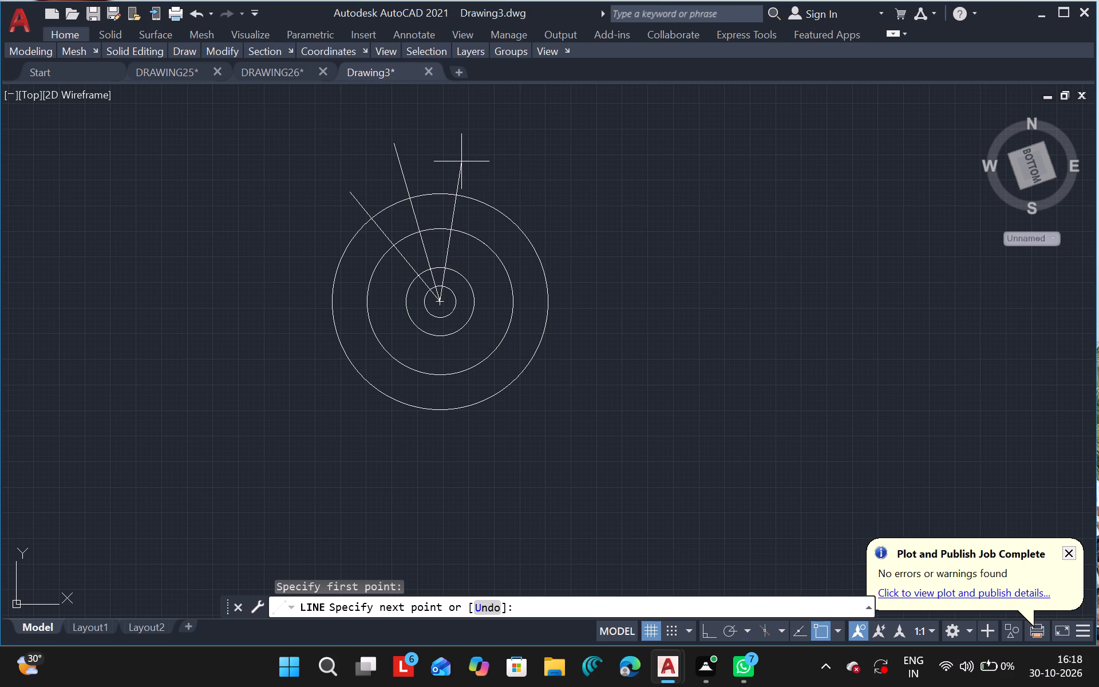
{"action": "left_click", "coordinate": [456, 159]}
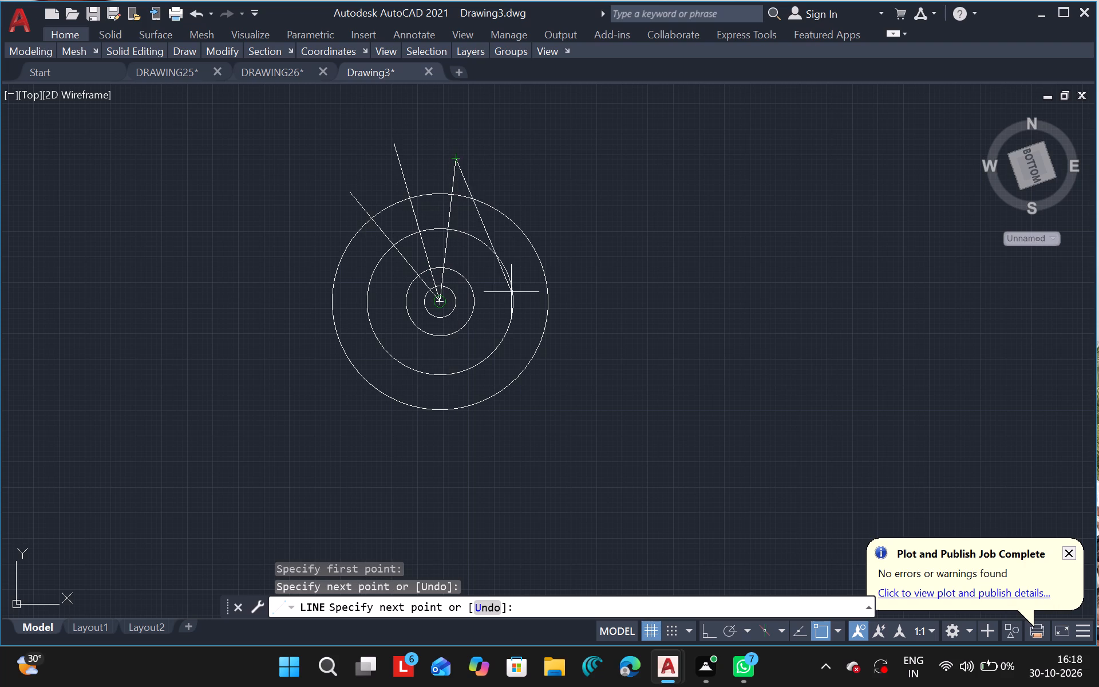
{"action": "key", "text": "Escape"}
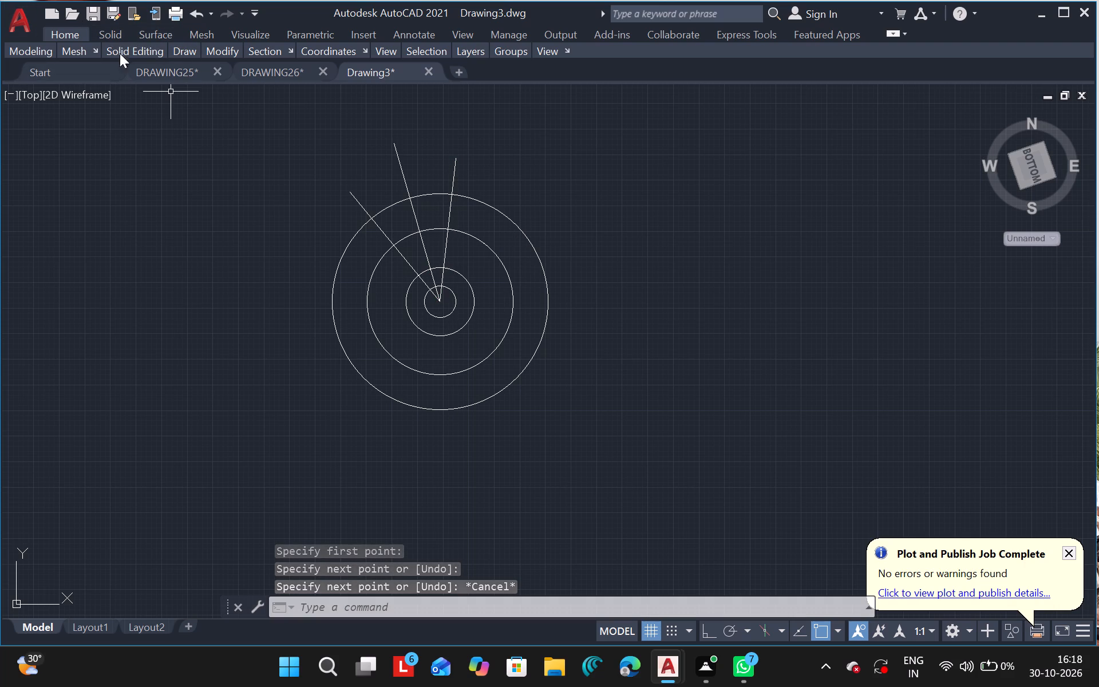
Detach the Draw tools from the ribbon so they float over the empty area beside the circles.
{"action": "left_click_drag", "start_coordinate": [182, 52], "coordinate": [169, 50]}
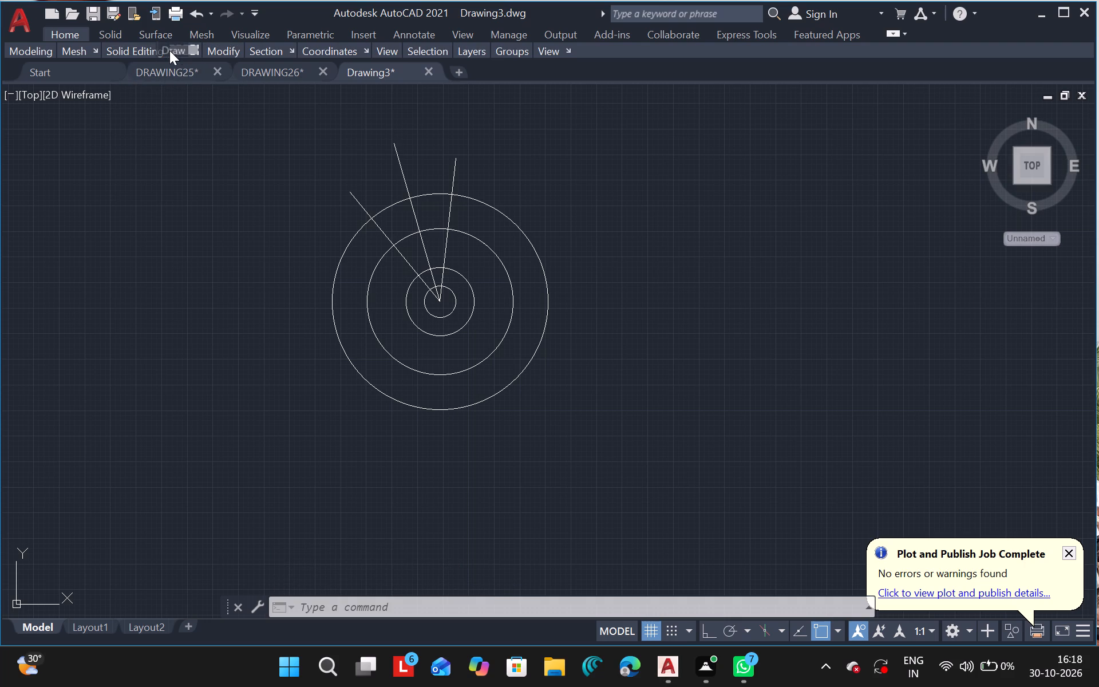
{"action": "left_click_drag", "start_coordinate": [169, 50], "coordinate": [109, 128]}
{"action": "left_click", "coordinate": [109, 128]}
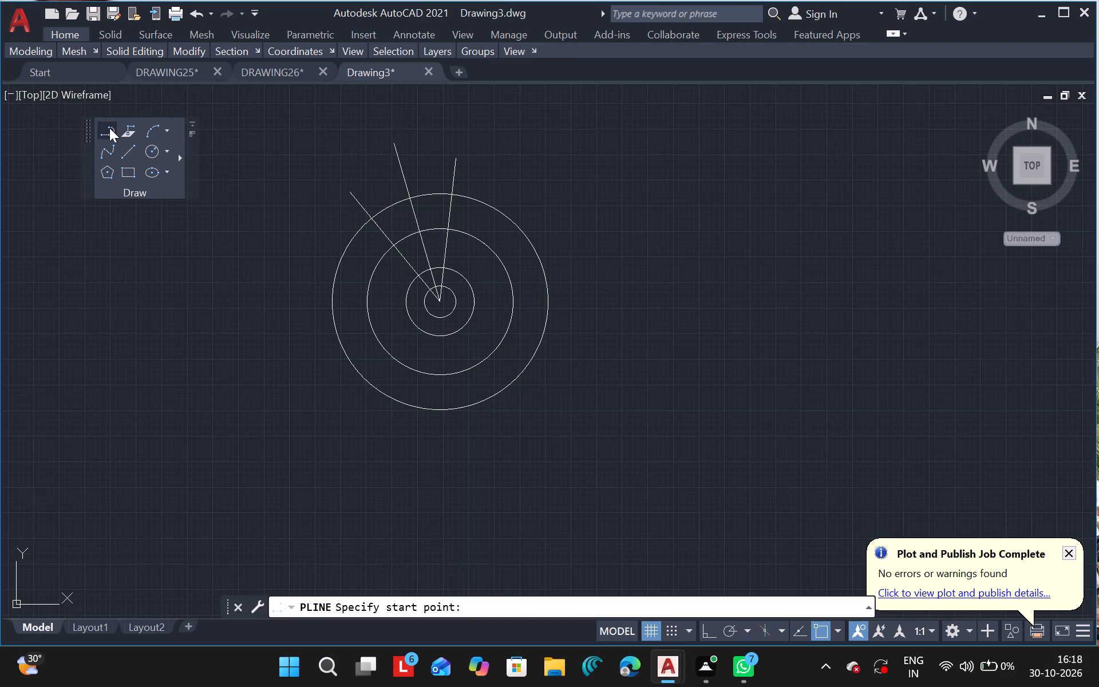
Draw a fourth line from the common center up and to the right, ending beyond the outer circle.
{"action": "left_click", "coordinate": [129, 159]}
{"action": "left_click_drag", "start_coordinate": [129, 159], "coordinate": [222, 214]}
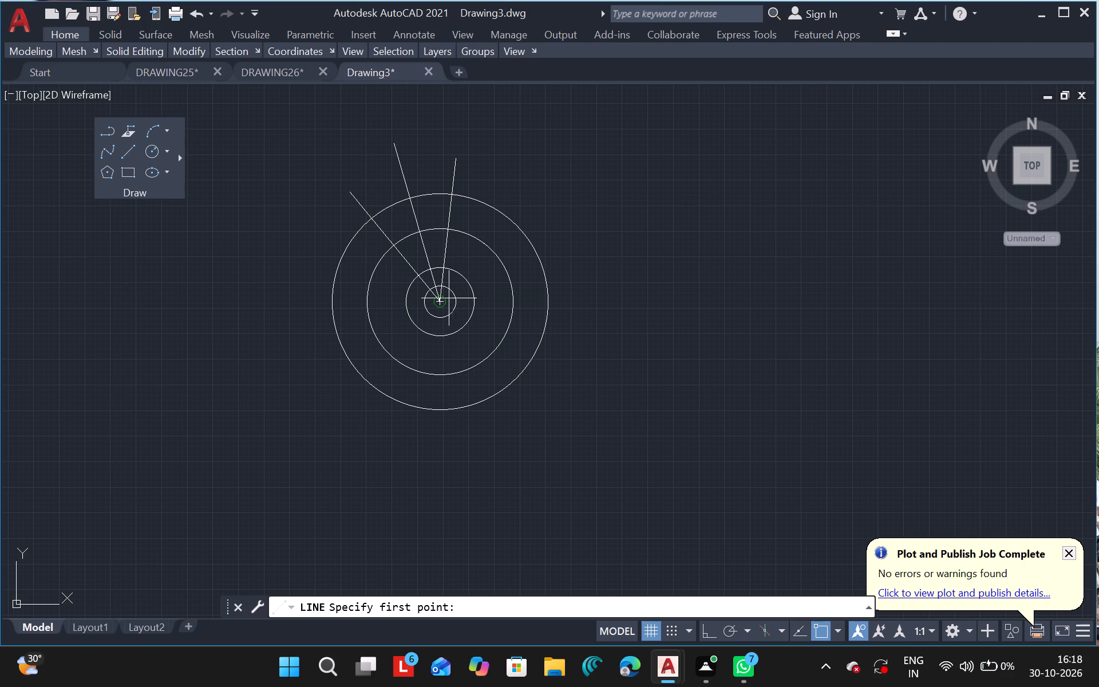
{"action": "left_click_drag", "start_coordinate": [438, 300], "coordinate": [515, 158]}
{"action": "left_click", "coordinate": [515, 158]}
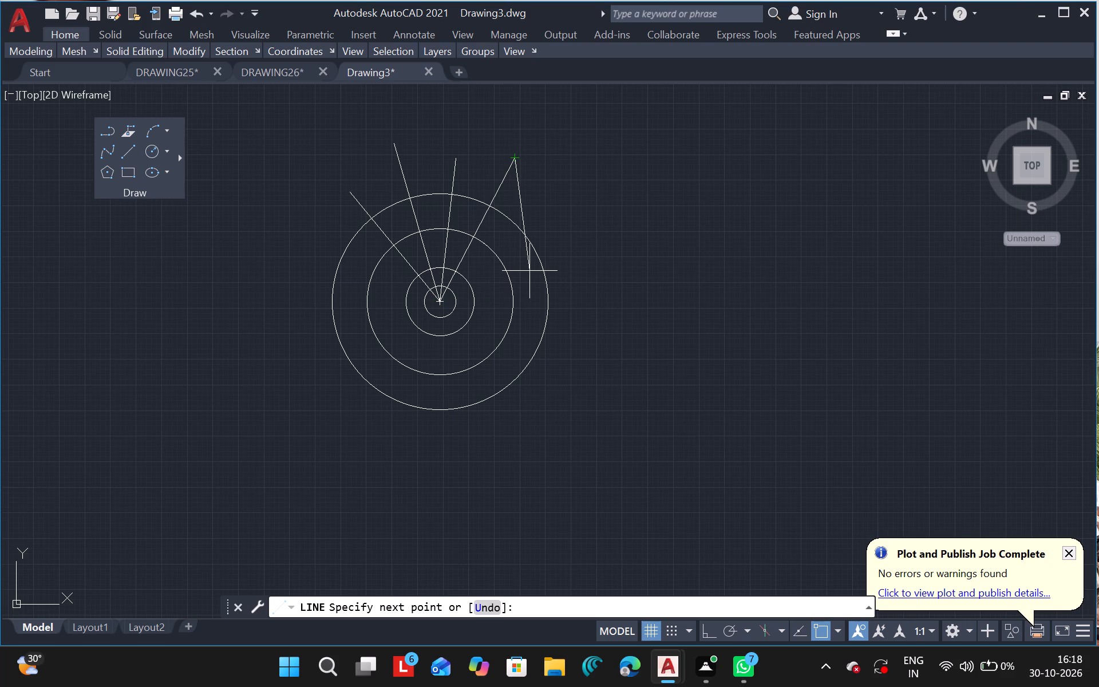
{"action": "key", "text": "Escape"}
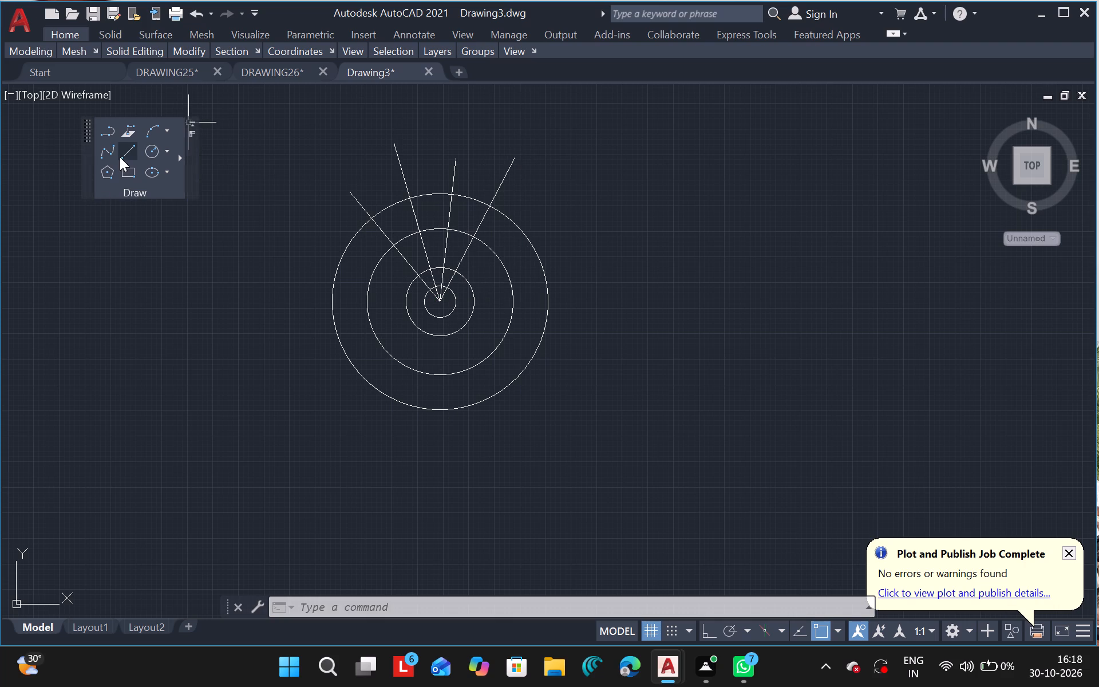
Draw a line from the common center to the left and slightly upward, ending just beyond the outer circle.
{"action": "left_click", "coordinate": [120, 156]}
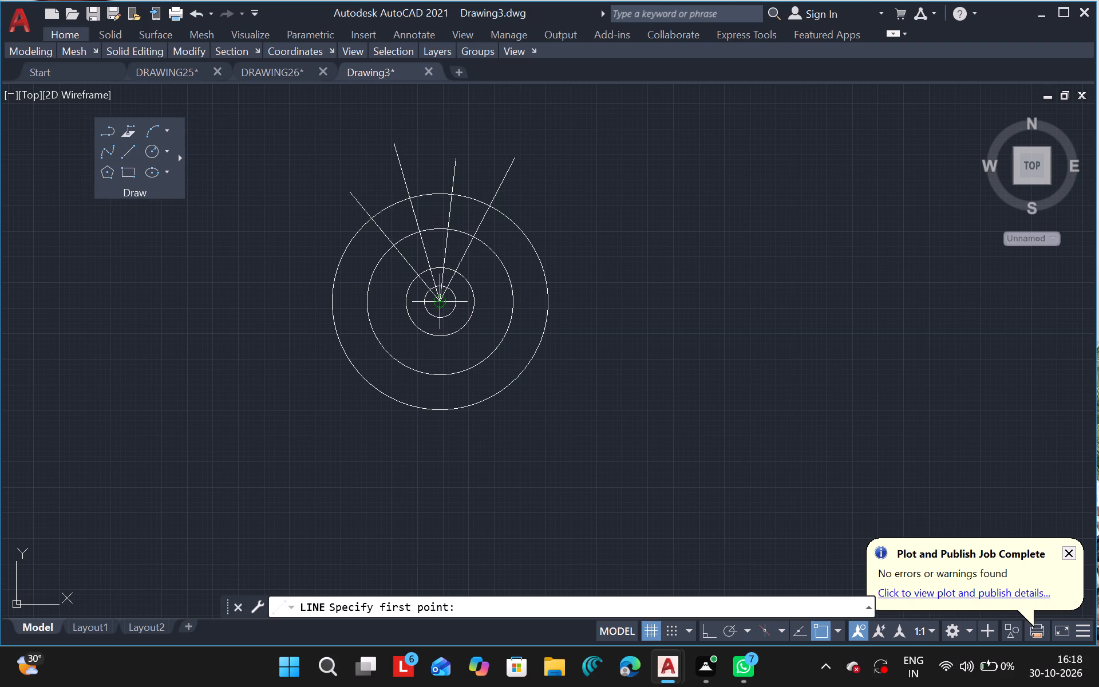
{"action": "left_click_drag", "start_coordinate": [436, 305], "coordinate": [313, 262]}
{"action": "left_click", "coordinate": [313, 262]}
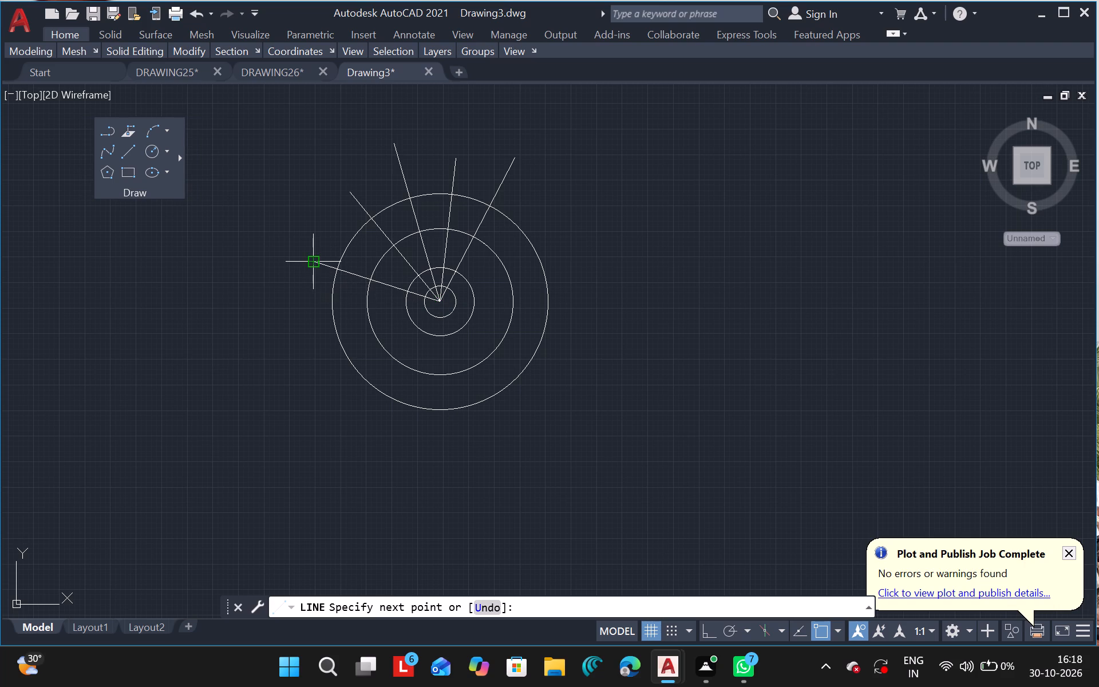
{"action": "key", "text": "Escape"}
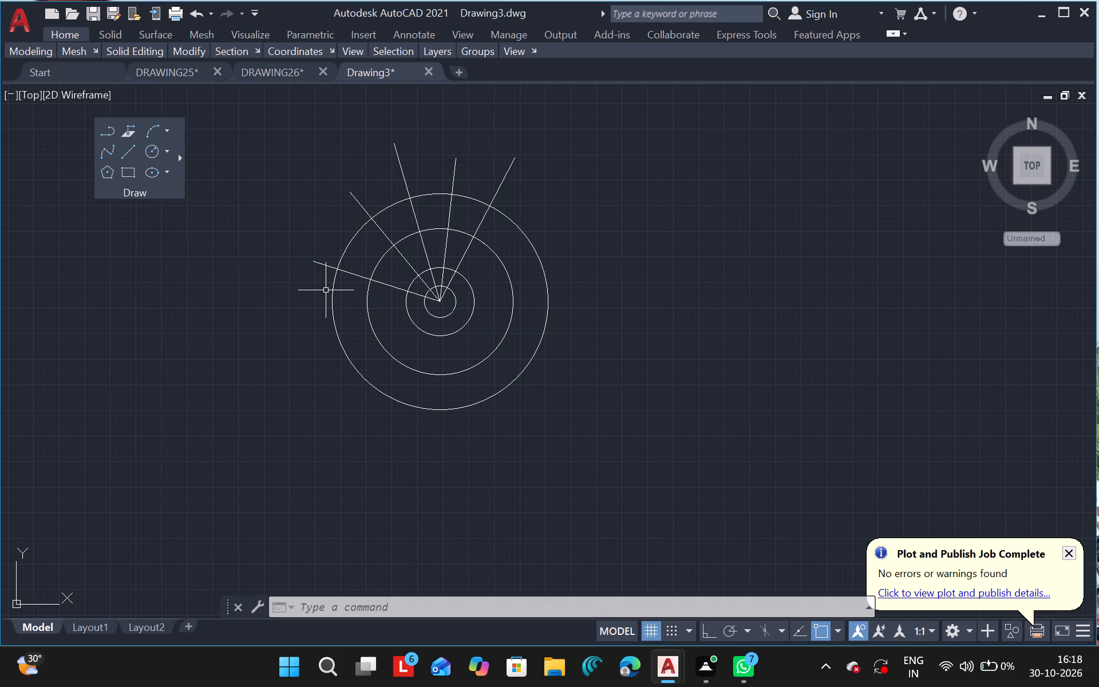
Draw a line from the common center diagonally down and to the left, ending well beyond the outer circle.
{"action": "left_click", "coordinate": [123, 153]}
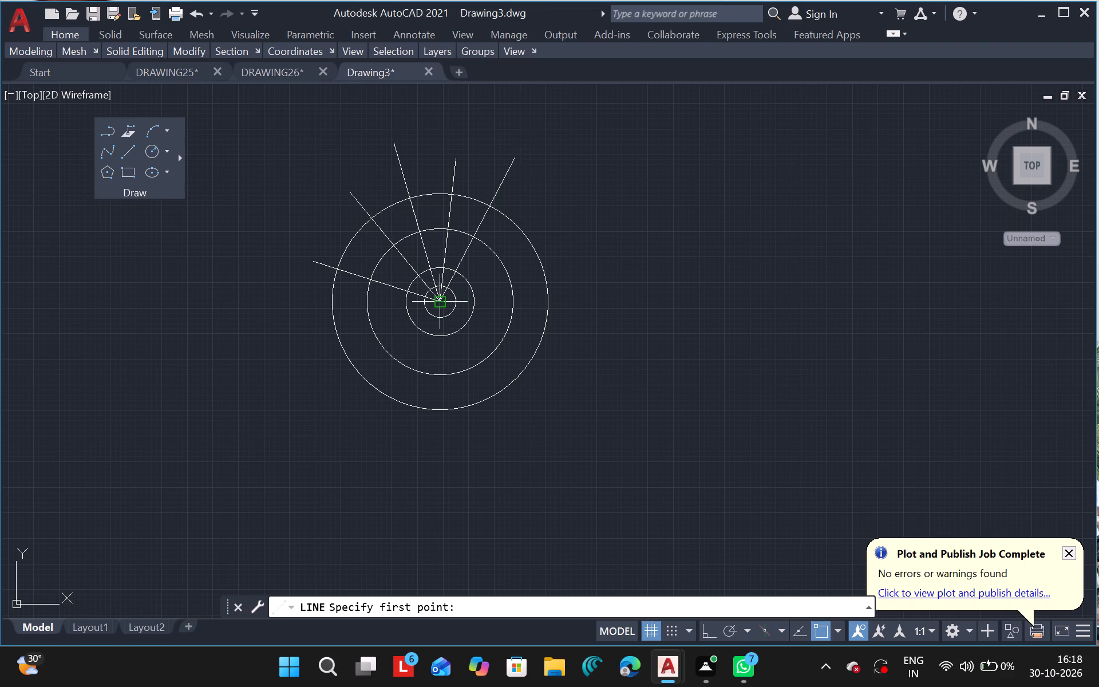
{"action": "left_click_drag", "start_coordinate": [440, 301], "coordinate": [324, 445]}
{"action": "left_click", "coordinate": [324, 445]}
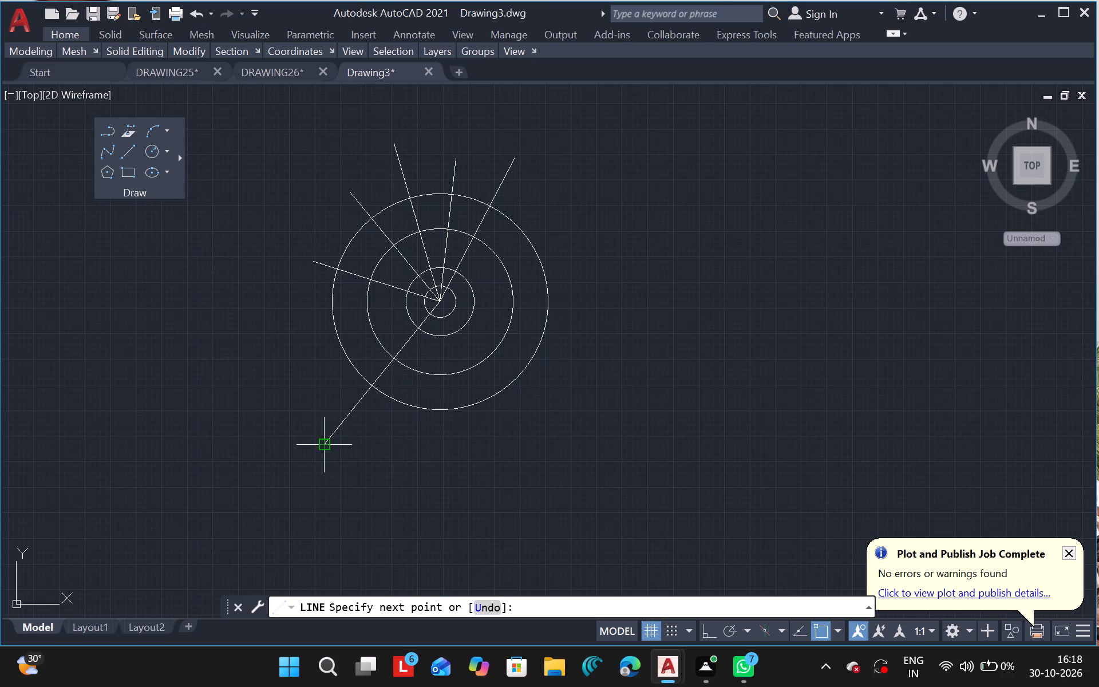
{"action": "key", "text": "Escape"}
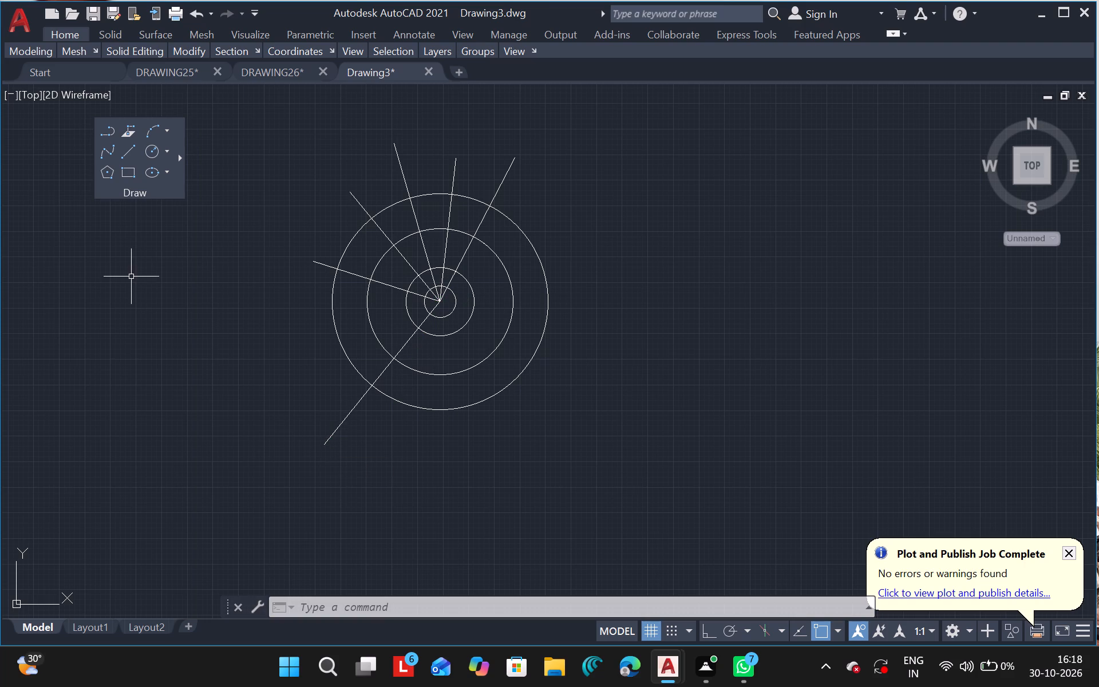
Draw a nearly horizontal line from the common center to the left, ending just beyond the outer circle.
{"action": "left_click", "coordinate": [130, 157]}
{"action": "left_click_drag", "start_coordinate": [438, 305], "coordinate": [331, 312]}
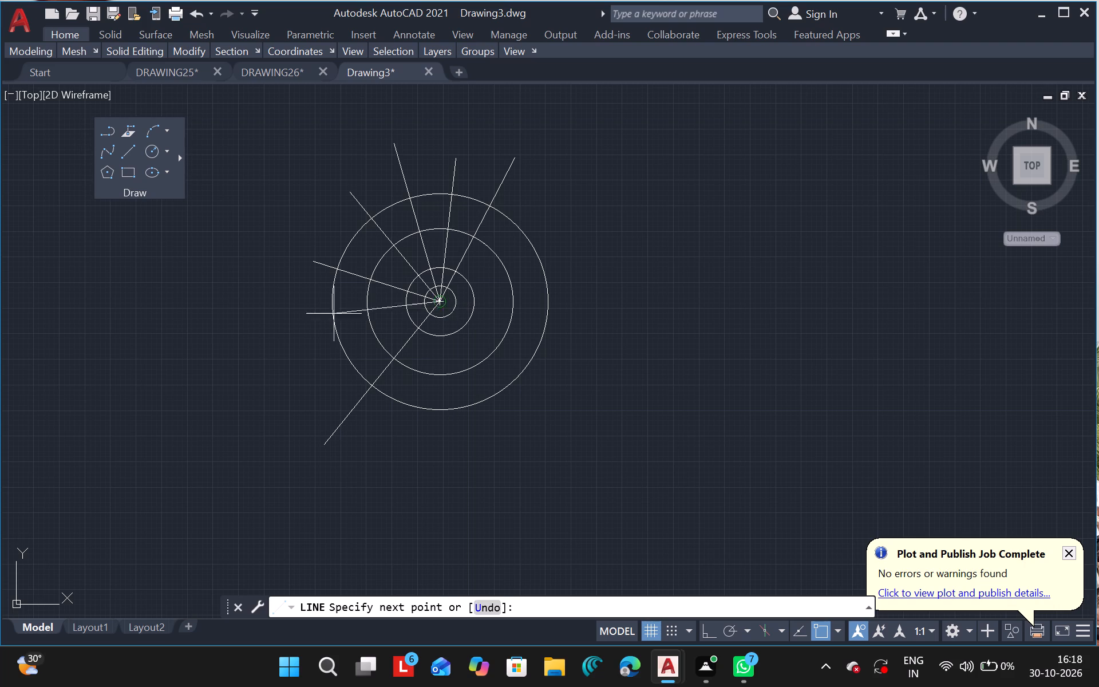
{"action": "left_click_drag", "start_coordinate": [331, 312], "coordinate": [306, 303]}
{"action": "left_click", "coordinate": [306, 303]}
{"action": "key", "text": "Escape"}
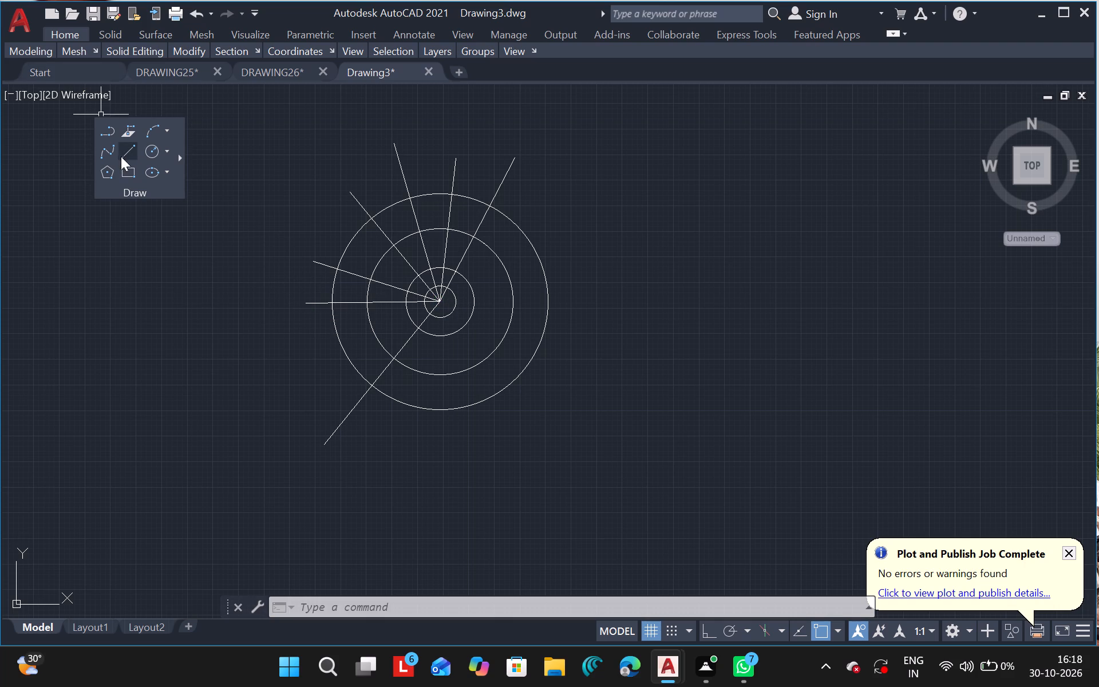
Draw a line from the common center to the left and slightly downward, ending just beyond the outer circle.
{"action": "left_click", "coordinate": [124, 155]}
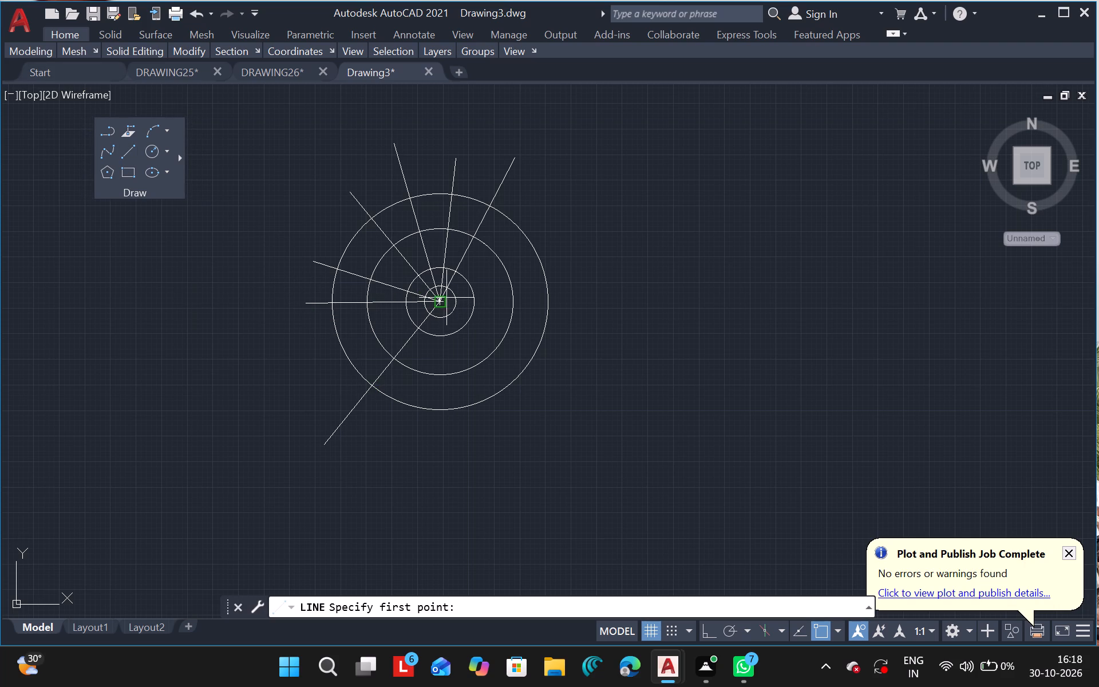
{"action": "left_click_drag", "start_coordinate": [440, 302], "coordinate": [314, 358]}
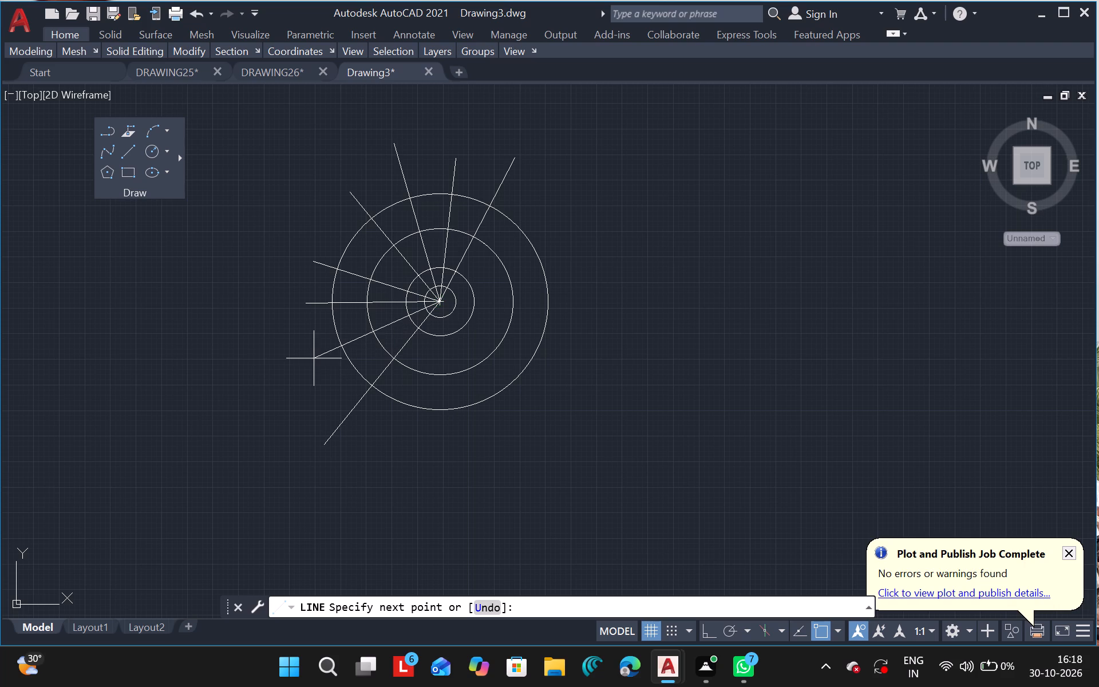
{"action": "left_click_drag", "start_coordinate": [314, 358], "coordinate": [305, 353]}
{"action": "left_click", "coordinate": [305, 353]}
{"action": "key", "text": "Escape"}
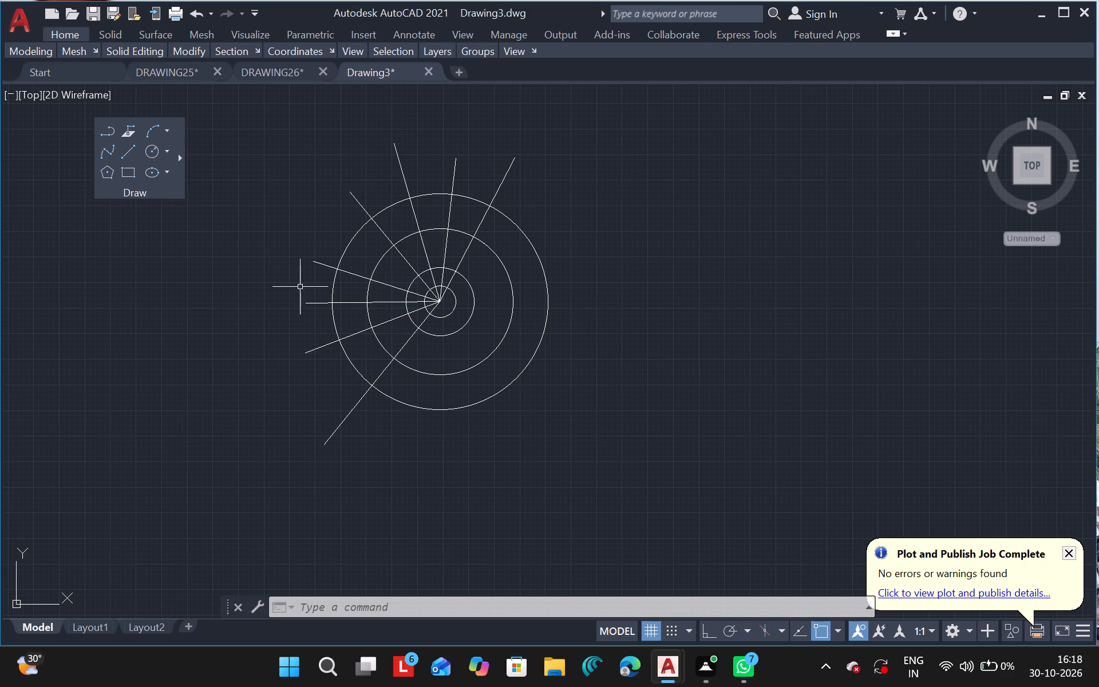
Draw a line from the common center diagonally up and to the right, below the existing upper-right line, ending beyond the outer circle.
{"action": "left_click", "coordinate": [131, 149]}
{"action": "left_click_drag", "start_coordinate": [440, 302], "coordinate": [549, 219]}
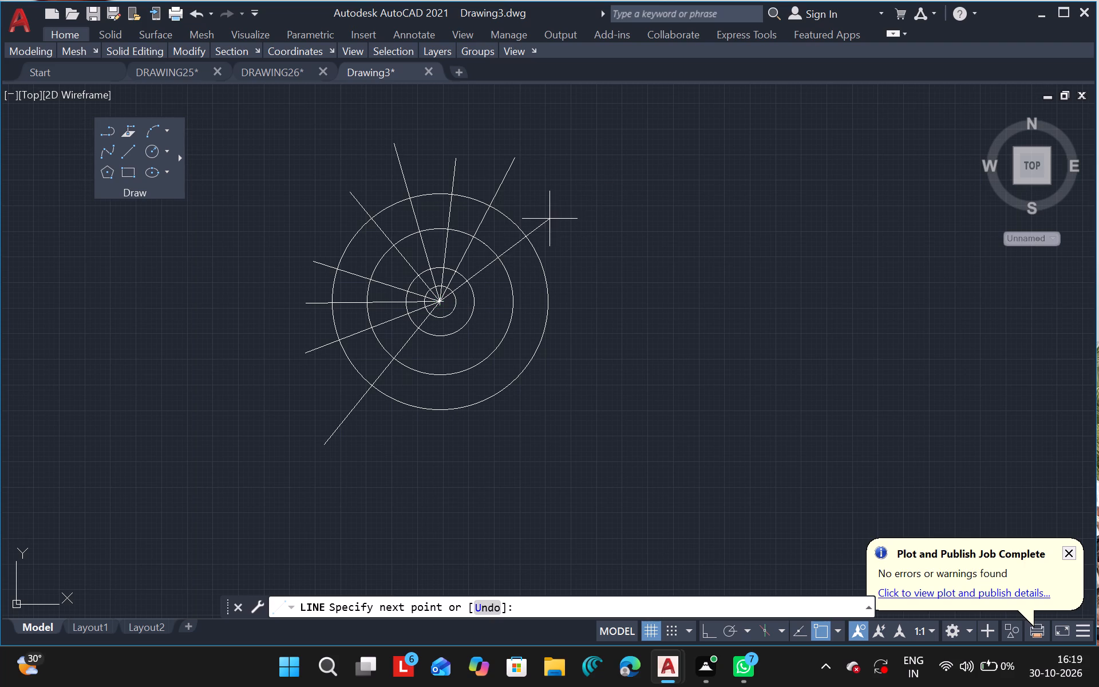
{"action": "left_click_drag", "start_coordinate": [549, 219], "coordinate": [561, 207]}
{"action": "left_click", "coordinate": [561, 207]}
{"action": "key", "text": "Escape"}
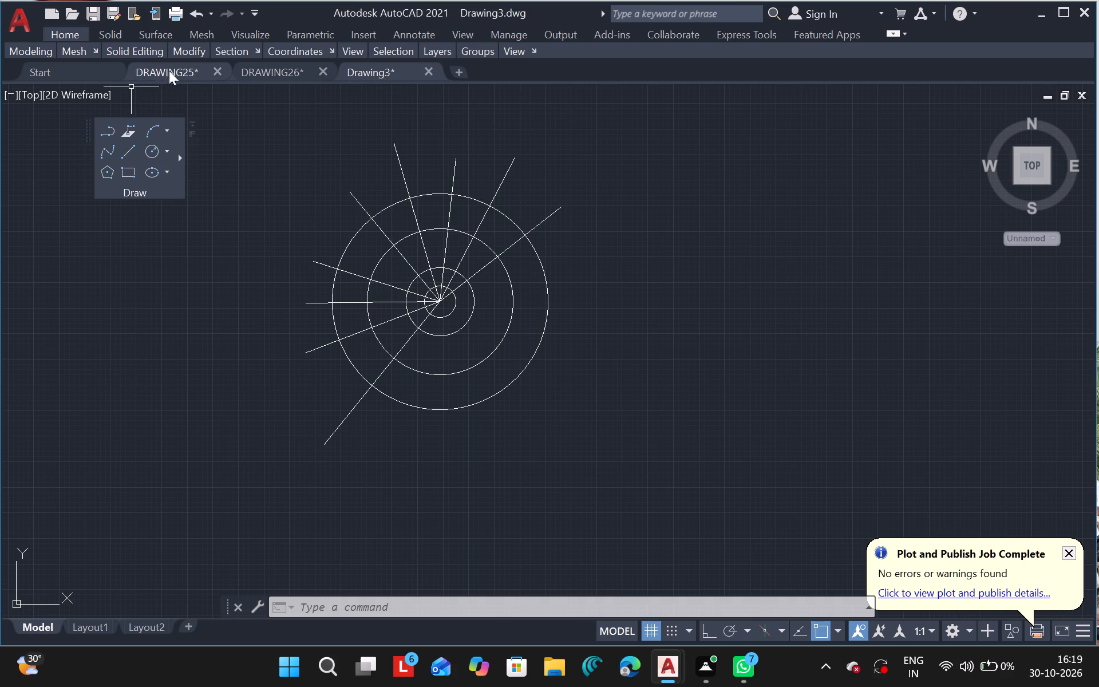
Draw a line from the common center to the right and slightly upward, ending well beyond the outer circle.
{"action": "left_click", "coordinate": [126, 157]}
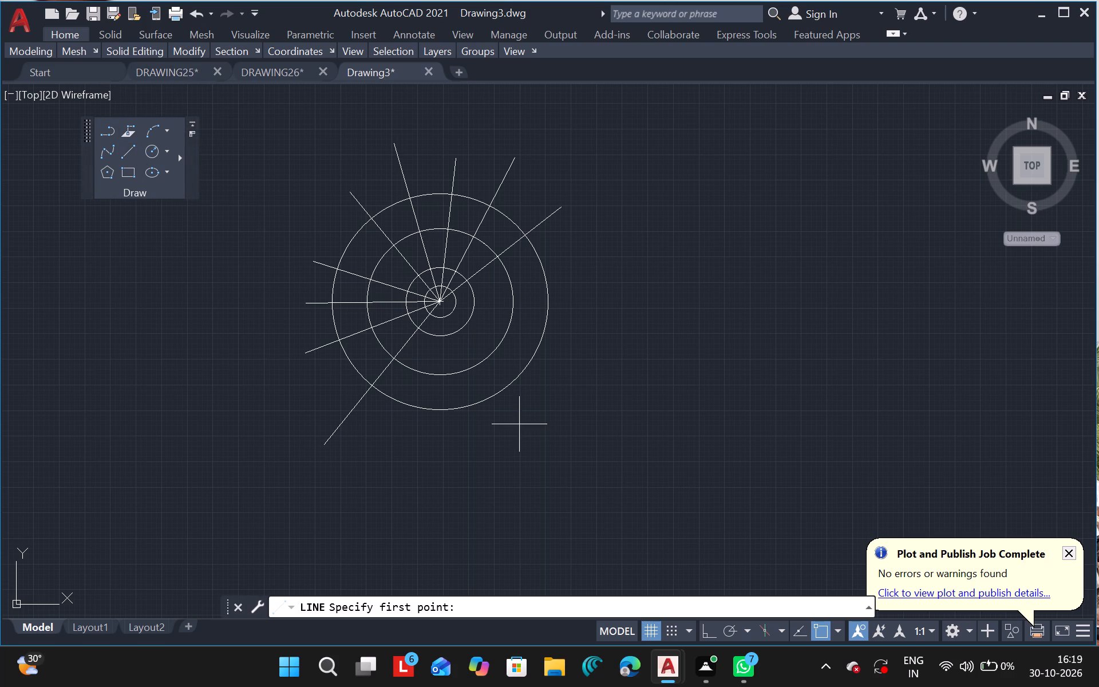
{"action": "left_click_drag", "start_coordinate": [441, 299], "coordinate": [582, 273]}
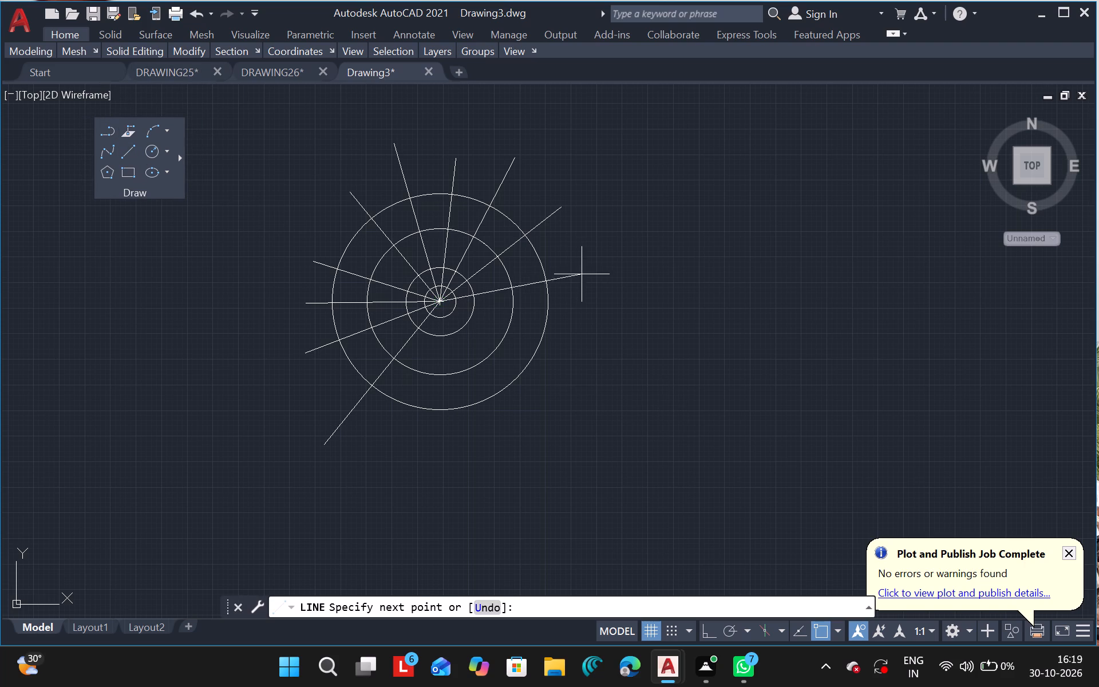
{"action": "left_click_drag", "start_coordinate": [582, 273], "coordinate": [599, 252]}
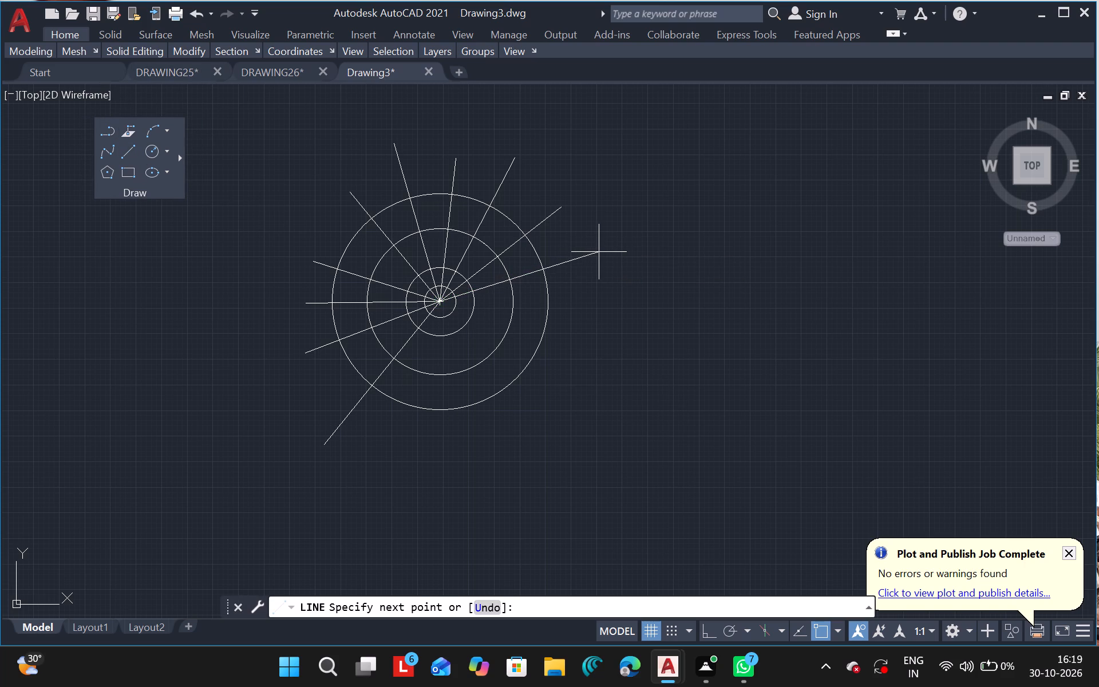
{"action": "left_click", "coordinate": [599, 252]}
{"action": "key", "text": "Escape"}
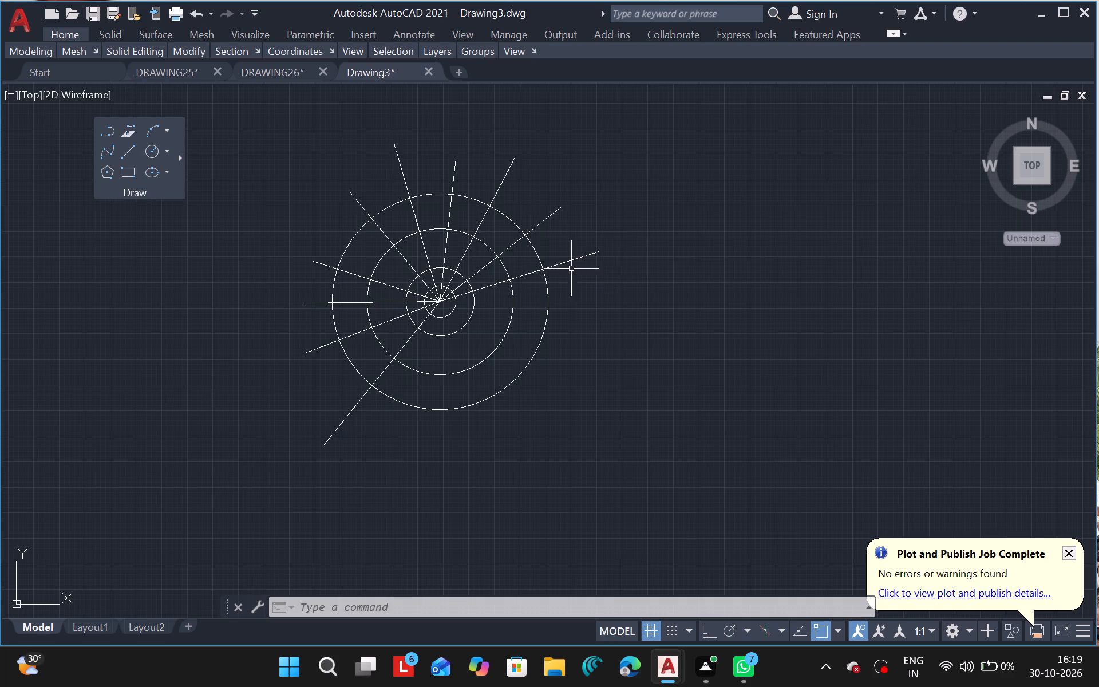
Draw a nearly horizontal line from the common center to the right, ending well beyond the outer circle.
{"action": "left_click", "coordinate": [129, 155]}
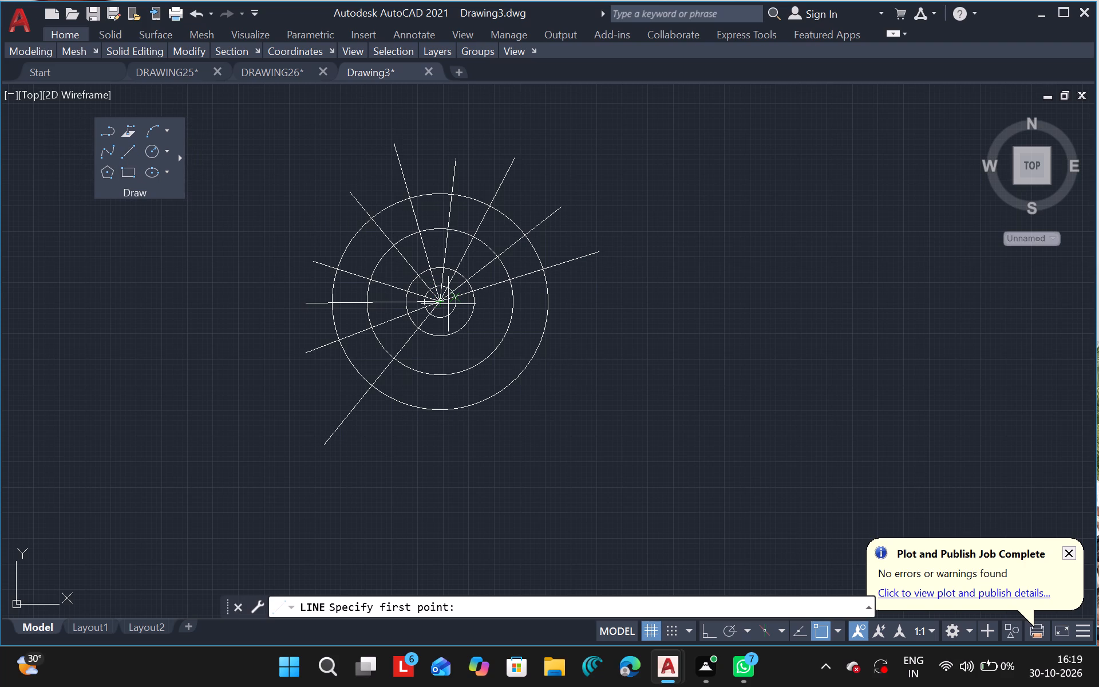
{"action": "left_click_drag", "start_coordinate": [441, 302], "coordinate": [608, 314]}
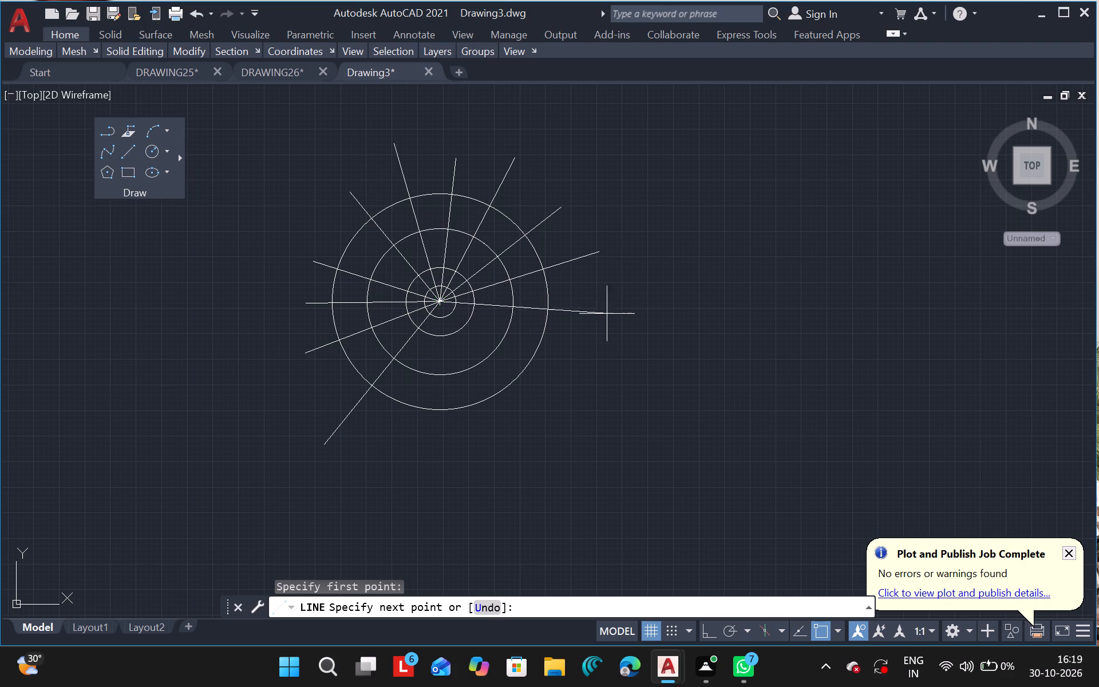
{"action": "left_click_drag", "start_coordinate": [608, 314], "coordinate": [620, 309]}
{"action": "left_click_drag", "start_coordinate": [620, 309], "coordinate": [618, 309]}
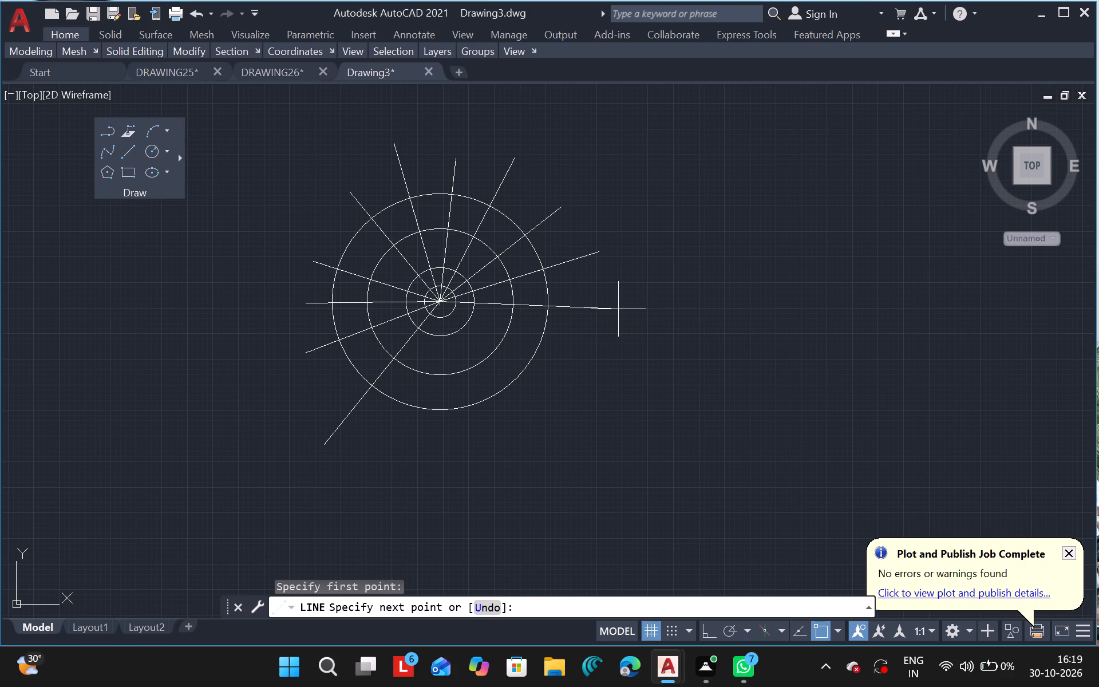
{"action": "left_click_drag", "start_coordinate": [618, 309], "coordinate": [619, 309]}
{"action": "left_click", "coordinate": [619, 309]}
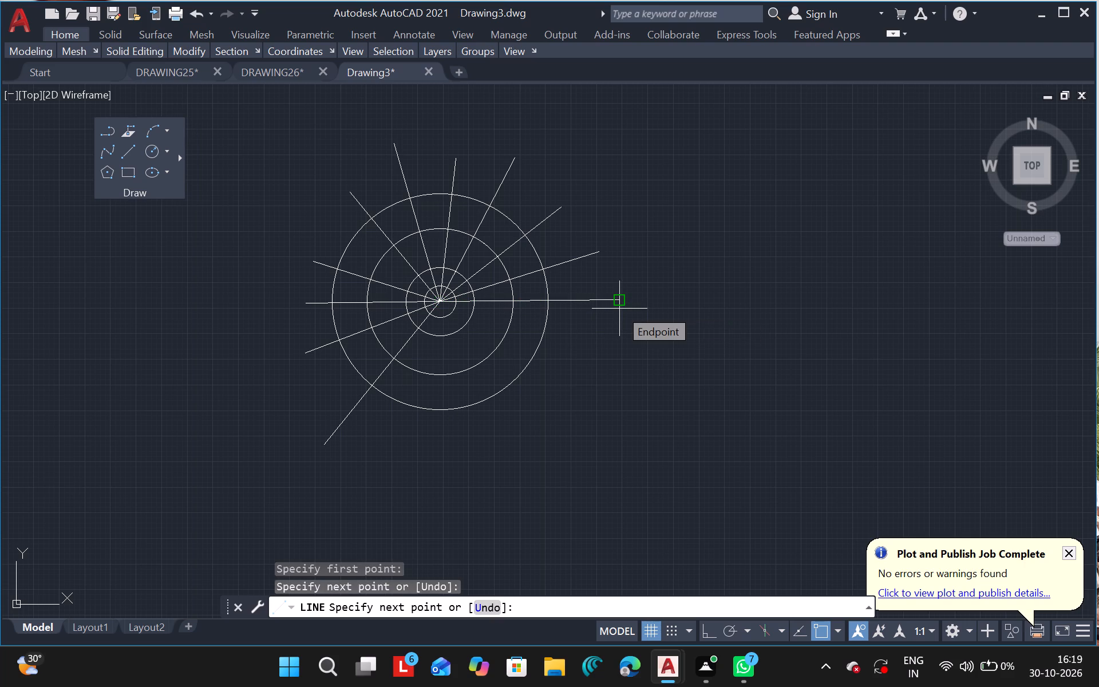
{"action": "key", "text": "Escape"}
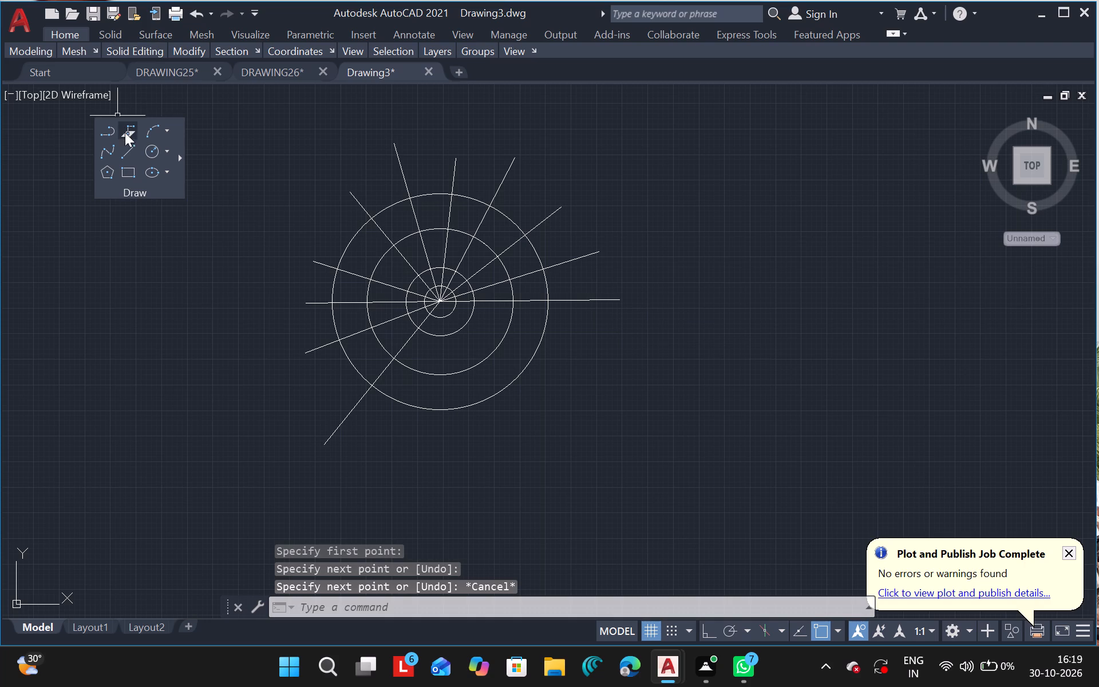
Draw a line from the common center steeply down and slightly to the left, ending beyond the outer circle.
{"action": "left_click", "coordinate": [130, 146]}
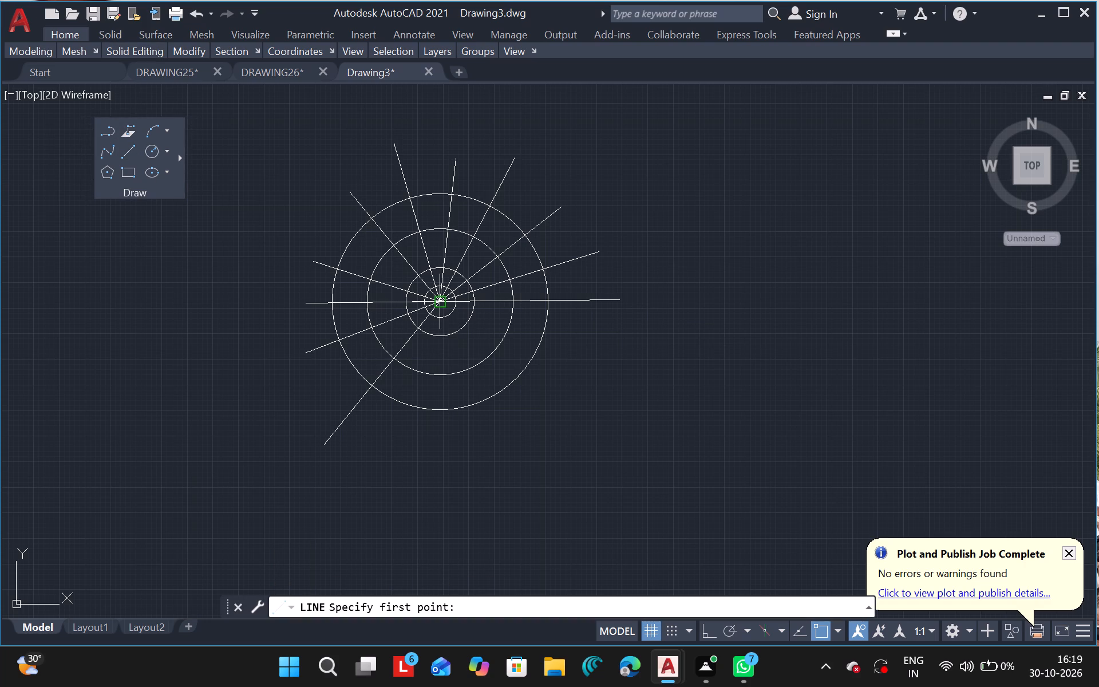
{"action": "left_click_drag", "start_coordinate": [442, 299], "coordinate": [438, 364]}
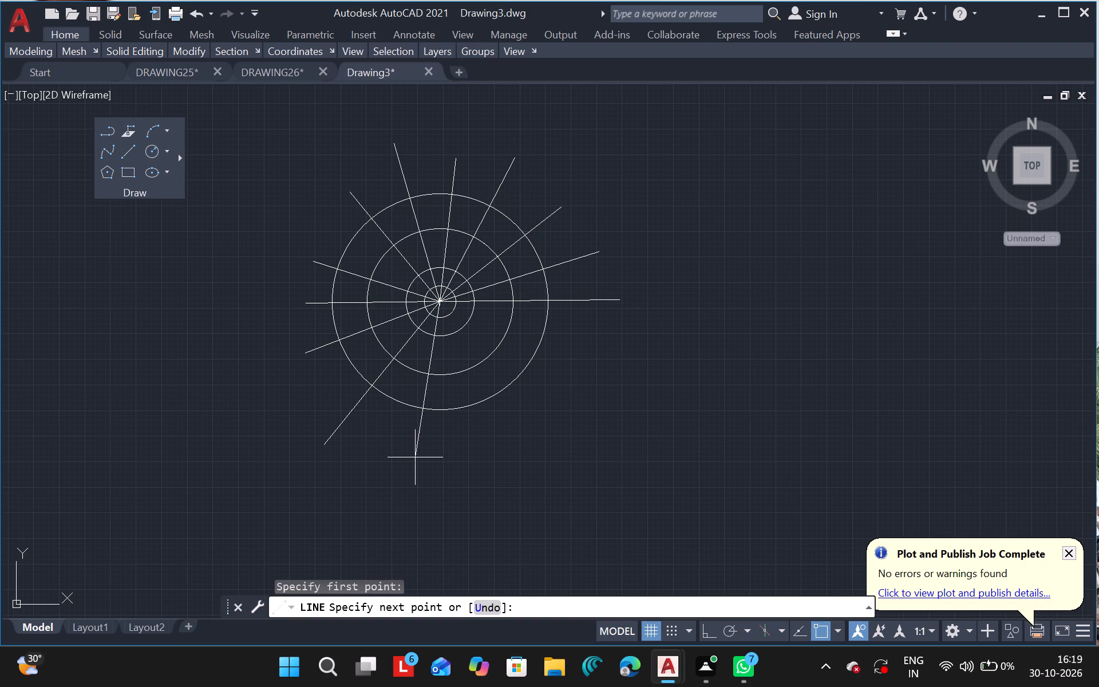
{"action": "left_click", "coordinate": [395, 462]}
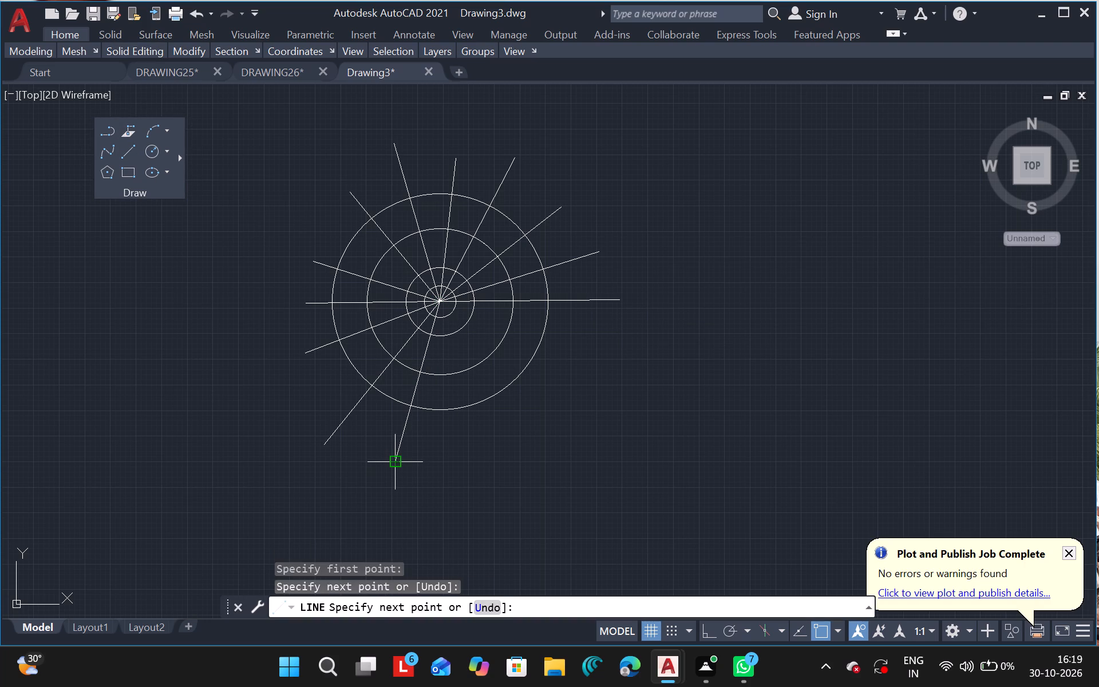
{"action": "key", "text": "Escape"}
{"action": "left_click", "coordinate": [395, 462]}
{"action": "key", "text": "Escape"}
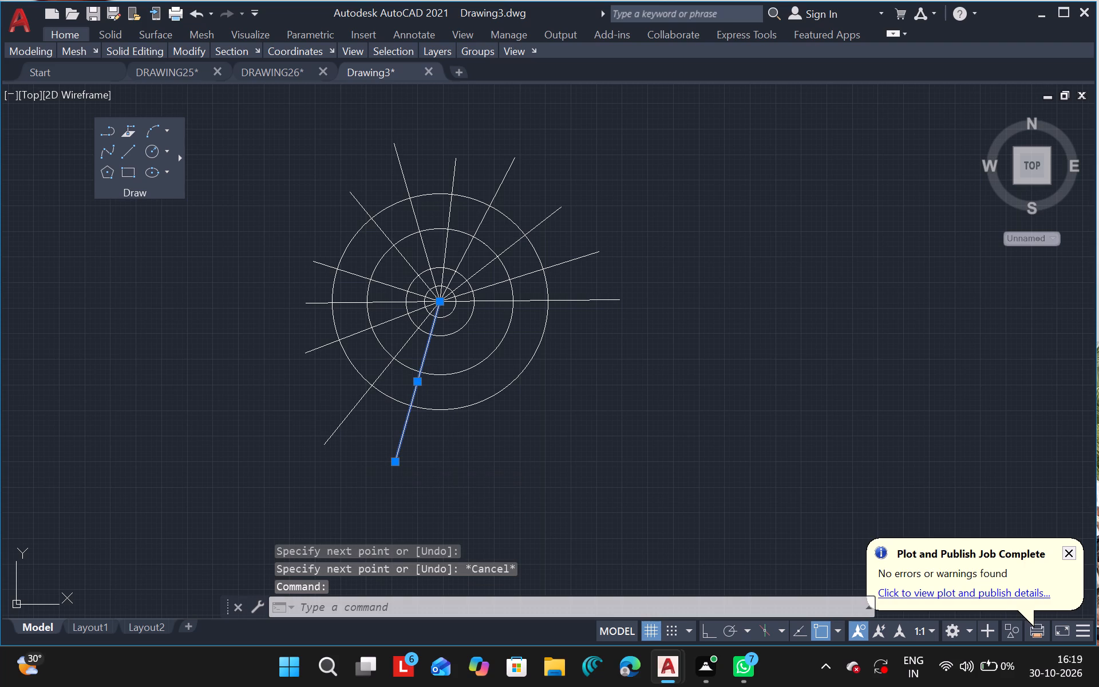
Draw a nearly vertical line from the common center down and very slightly to the right, ending beyond the outer circle.
{"action": "left_click", "coordinate": [130, 152]}
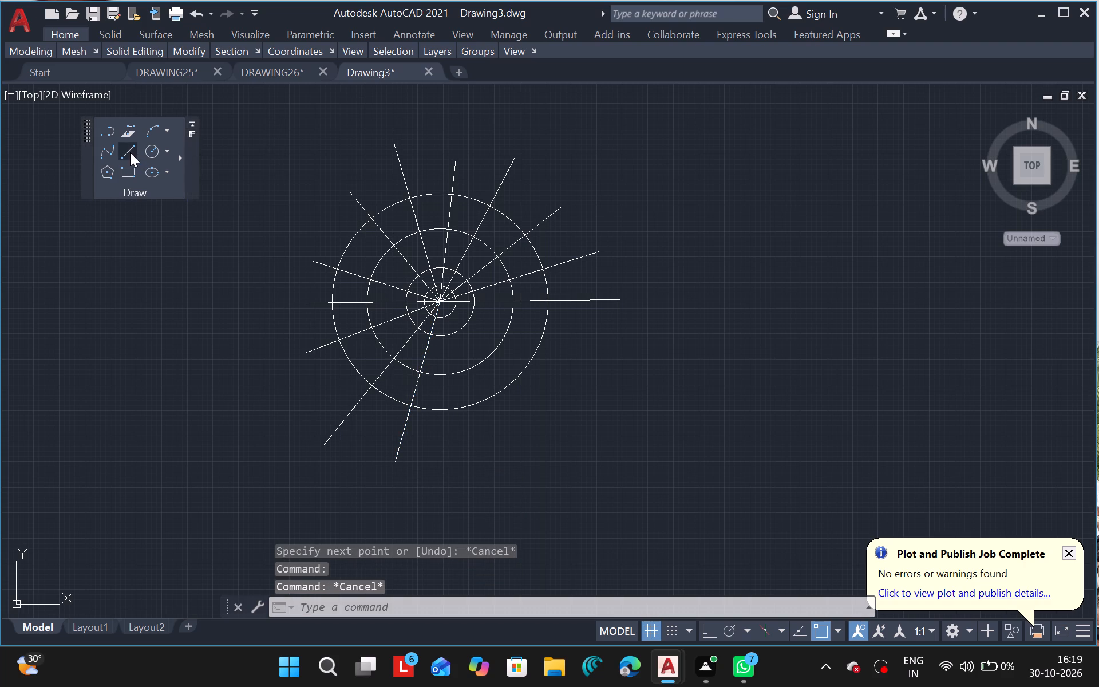
{"action": "left_click_drag", "start_coordinate": [442, 303], "coordinate": [503, 388]}
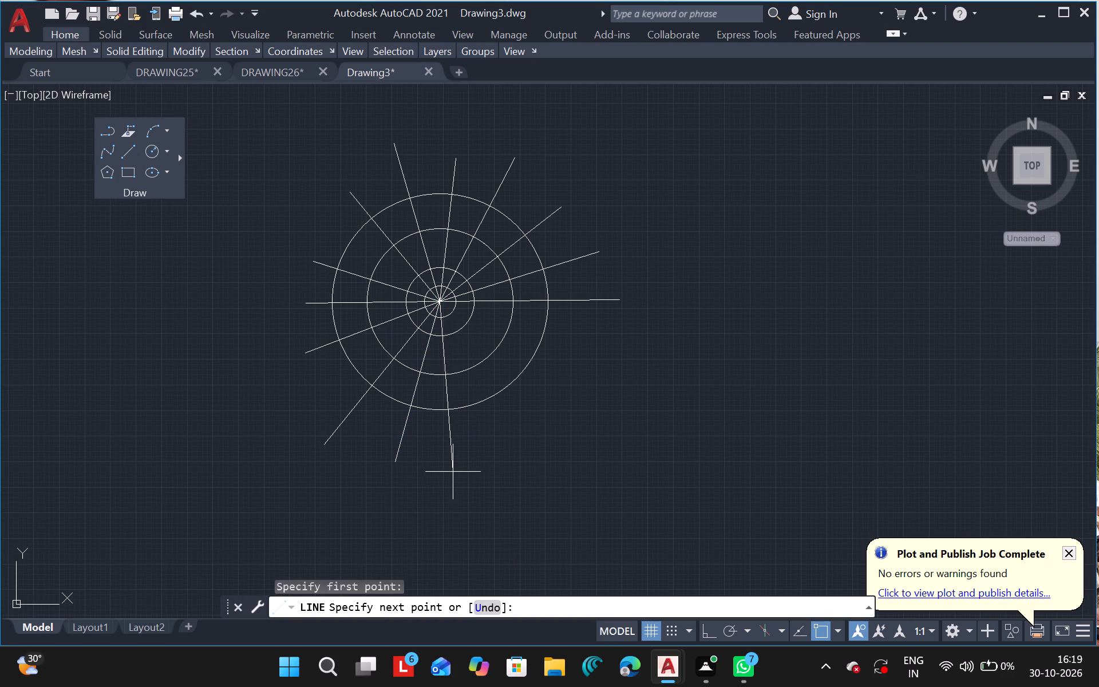
{"action": "left_click", "coordinate": [453, 472]}
{"action": "key", "text": "Escape"}
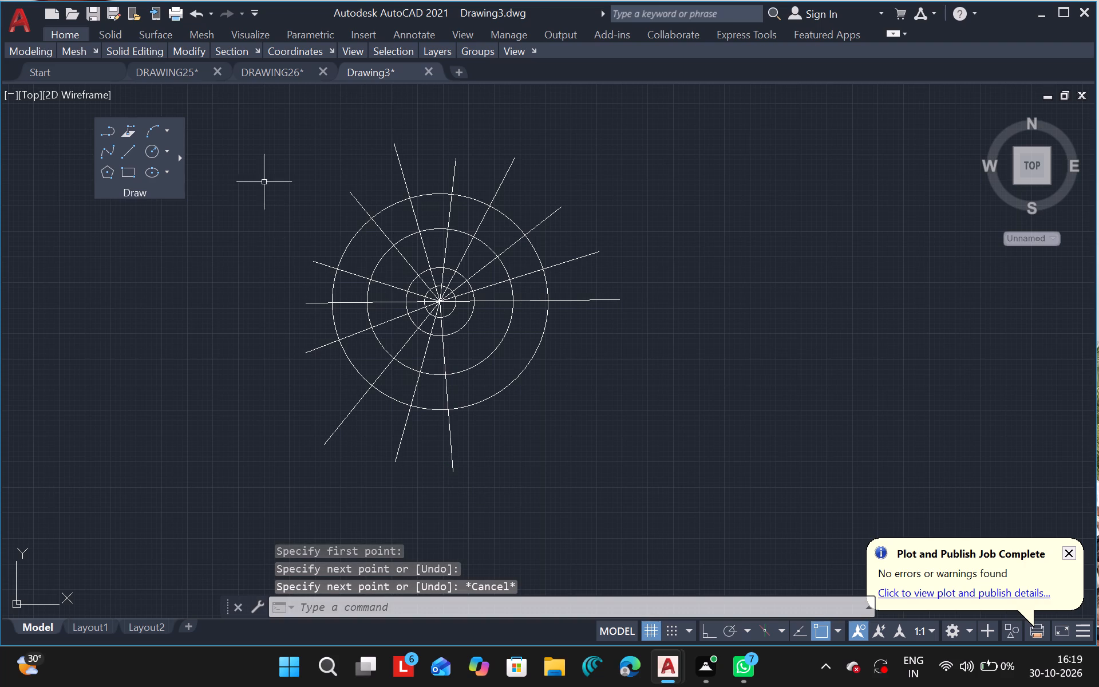
Draw a line from the common center steeply down and to the right, ending beyond the outer circle.
{"action": "left_click", "coordinate": [122, 152]}
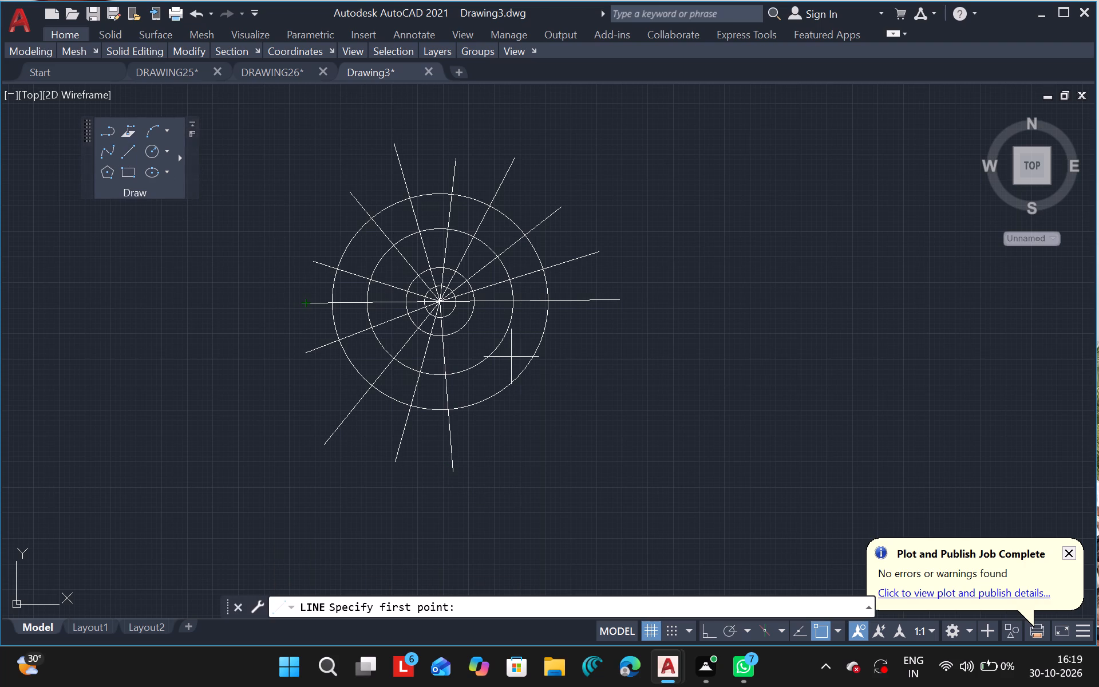
{"action": "left_click_drag", "start_coordinate": [438, 302], "coordinate": [545, 405]}
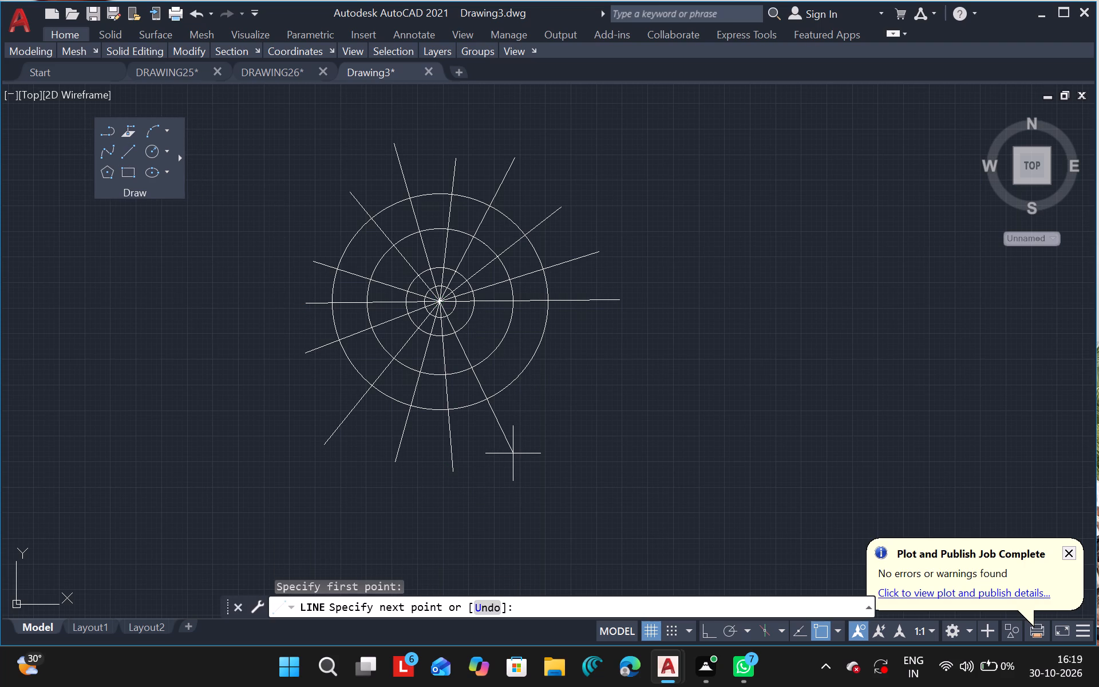
{"action": "left_click", "coordinate": [513, 453]}
{"action": "key", "text": "Escape"}
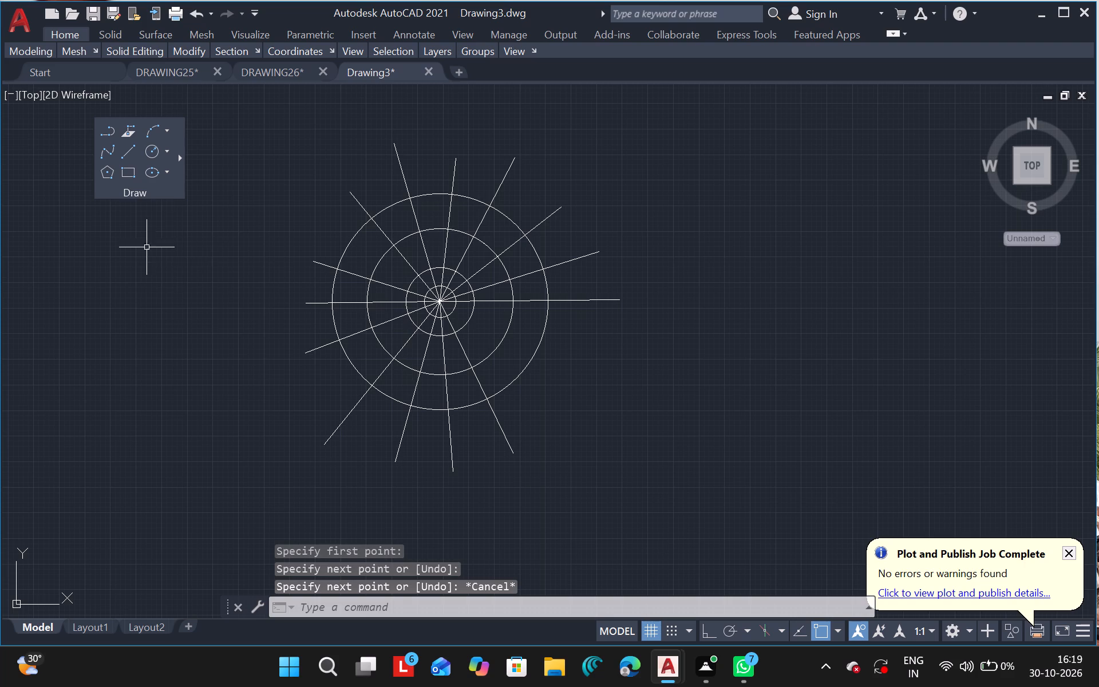
Draw a line from the common center diagonally down and to the right, at roughly 40 degrees below horizontal, ending beyond the outer circle.
{"action": "left_click", "coordinate": [126, 152]}
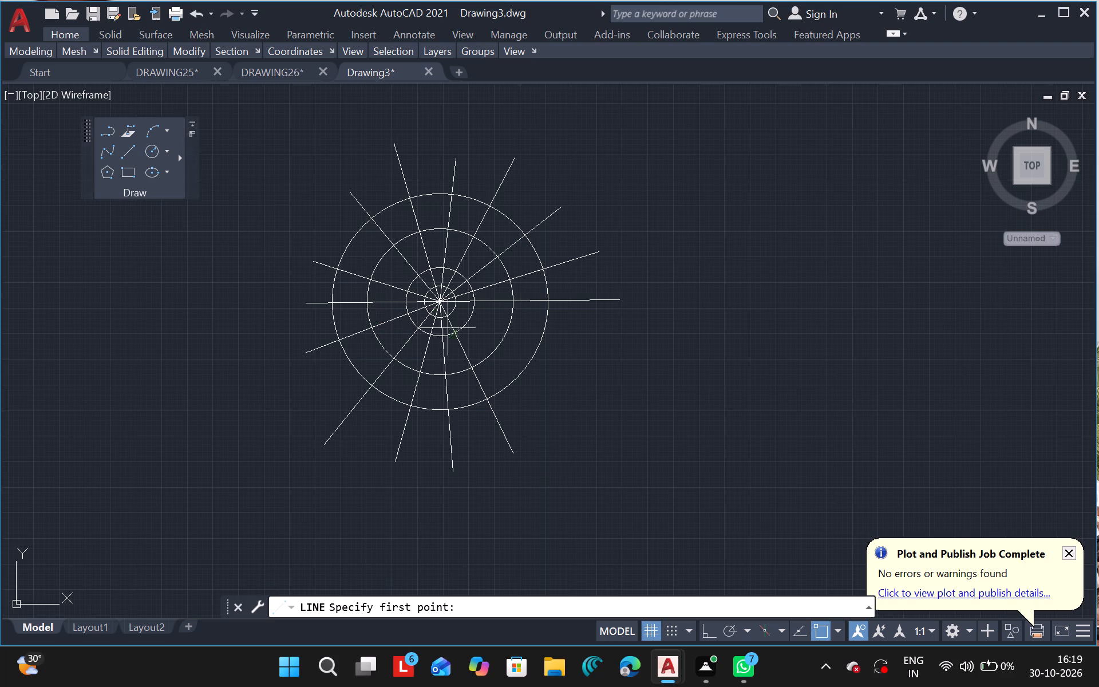
{"action": "left_click_drag", "start_coordinate": [441, 298], "coordinate": [553, 441]}
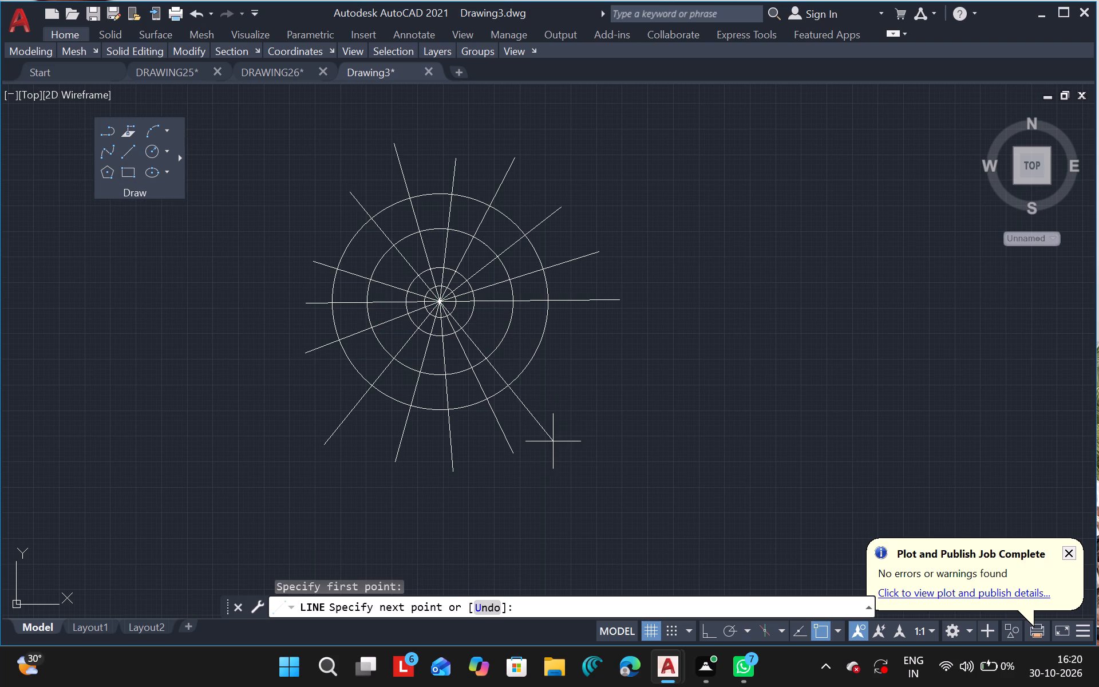
{"action": "left_click_drag", "start_coordinate": [553, 441], "coordinate": [554, 398]}
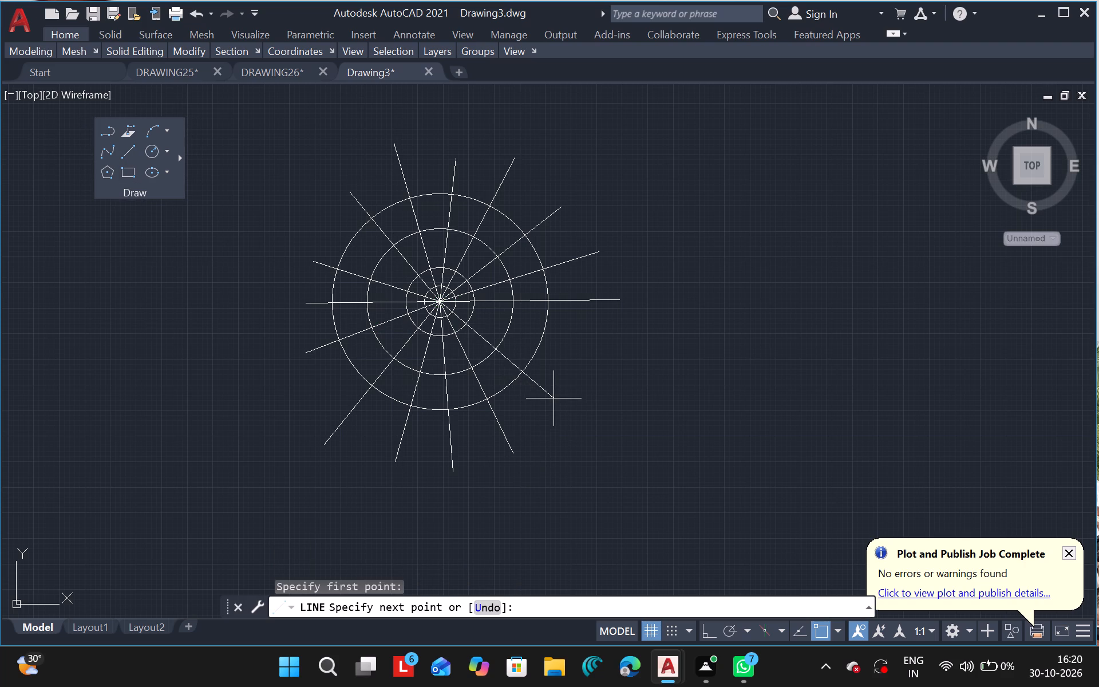
{"action": "left_click_drag", "start_coordinate": [554, 398], "coordinate": [554, 401]}
{"action": "left_click", "coordinate": [554, 401]}
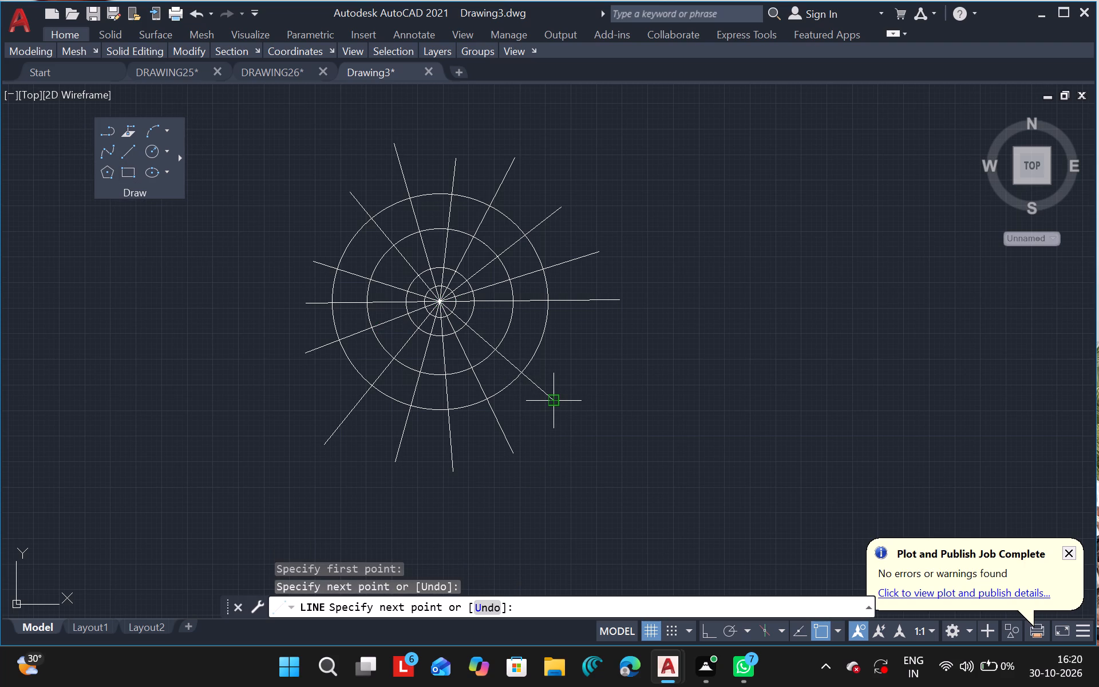
{"action": "key", "text": "Escape"}
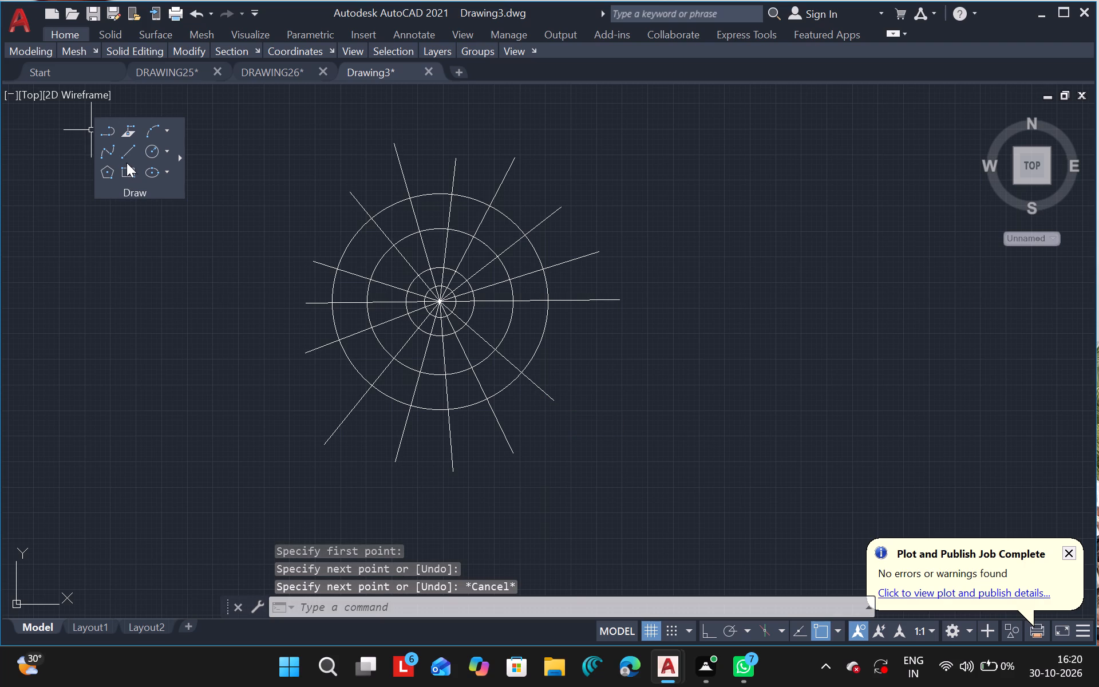
Draw a line from the common center to the right and slightly down, at roughly 17 degrees below horizontal, ending beyond the outer circle.
{"action": "left_click", "coordinate": [129, 150]}
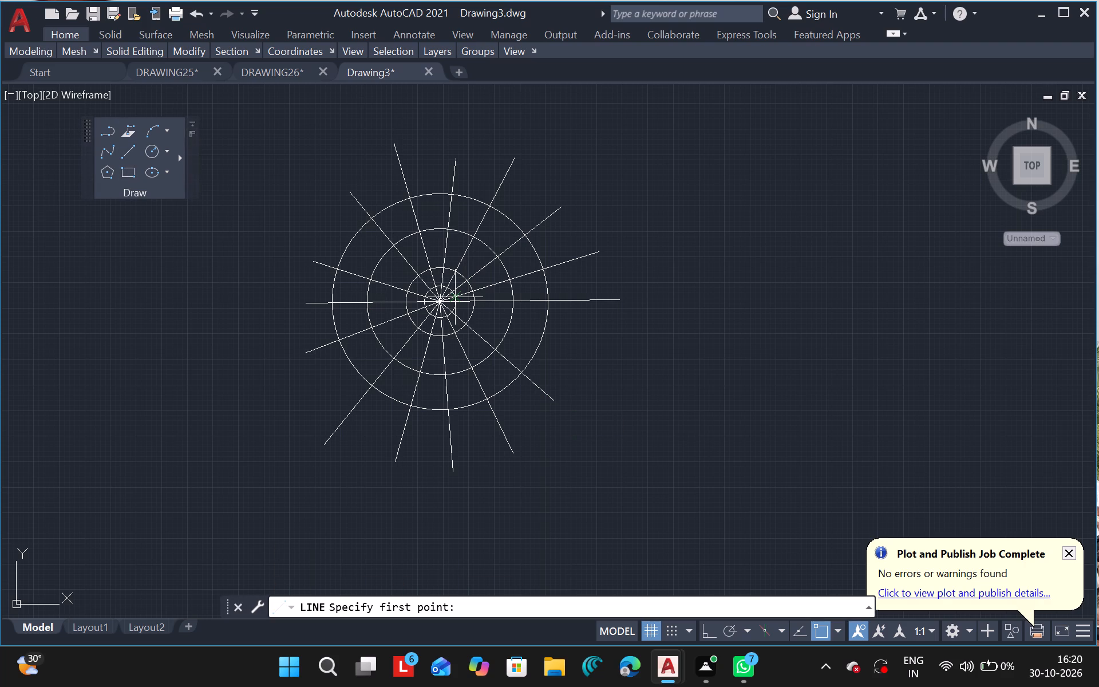
{"action": "left_click_drag", "start_coordinate": [436, 300], "coordinate": [608, 364]}
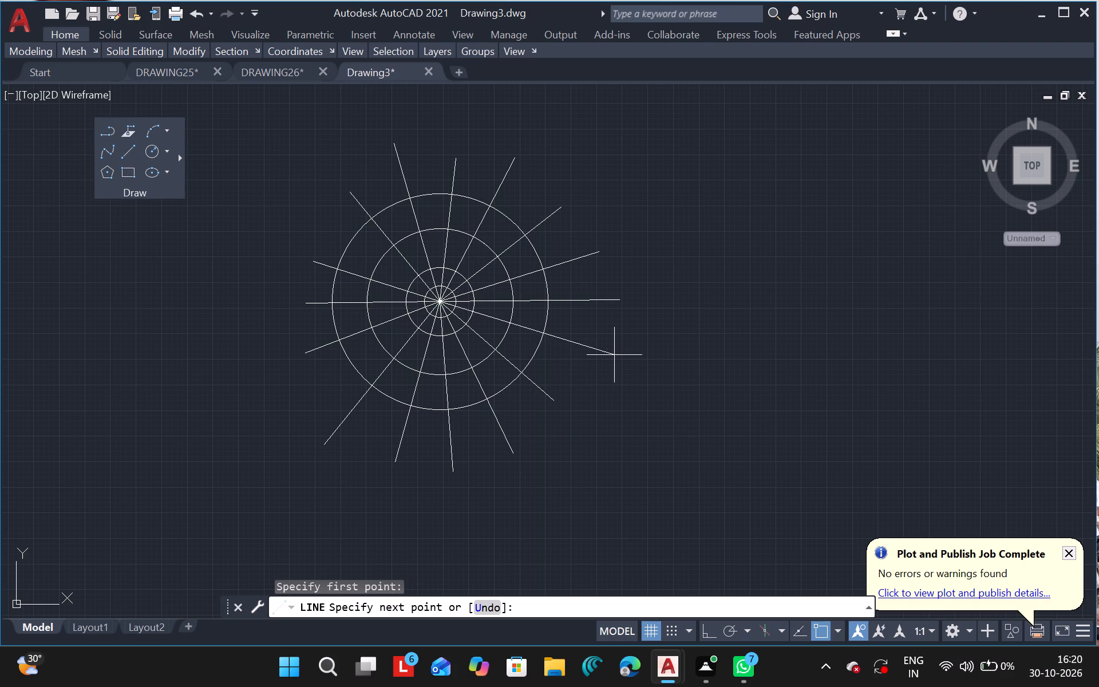
{"action": "left_click", "coordinate": [615, 357]}
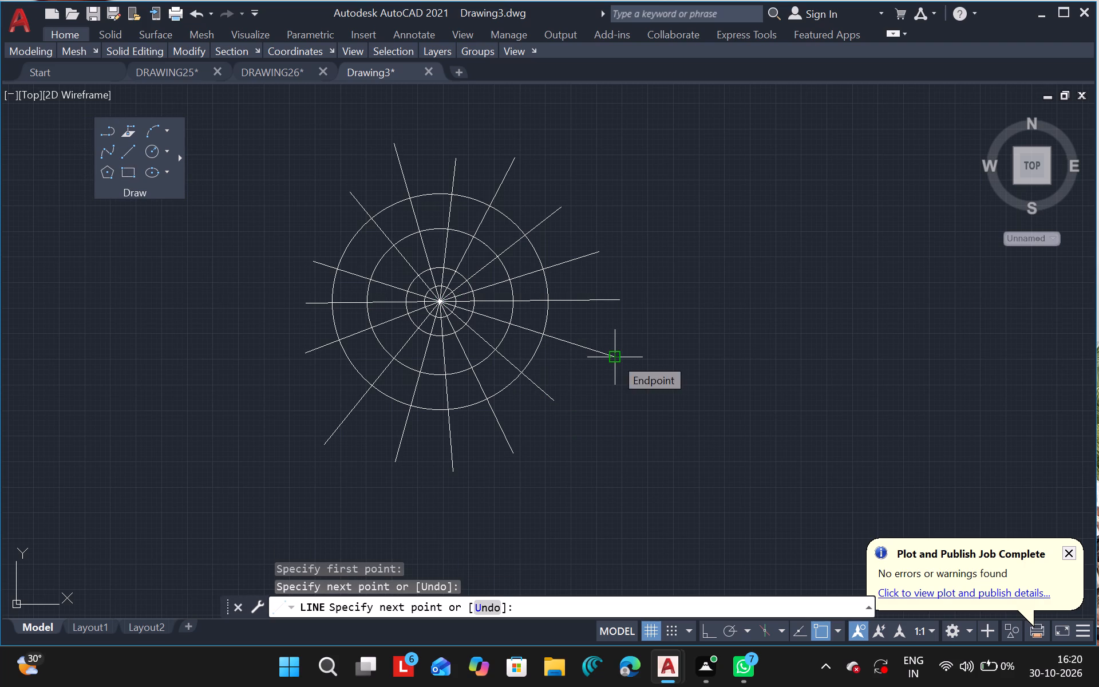
{"action": "key", "text": "Escape"}
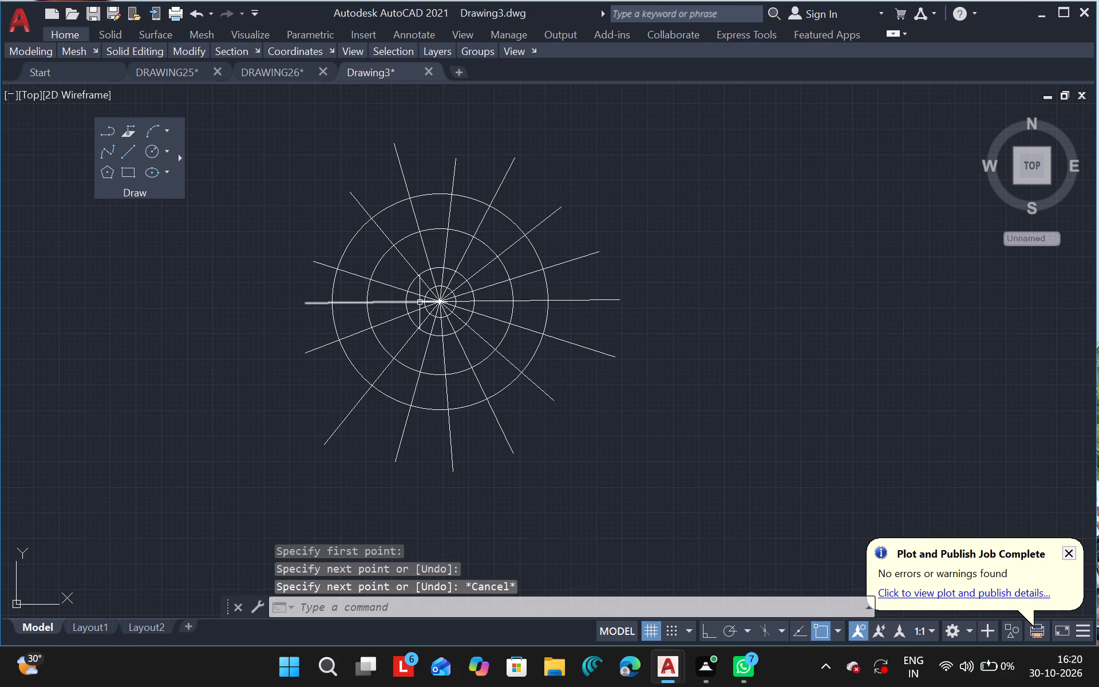
Draw a three-point arc from the common center through the outer circle's crossing with the steep up-left ray, ending above and curving right.
{"action": "left_click", "coordinate": [147, 131]}
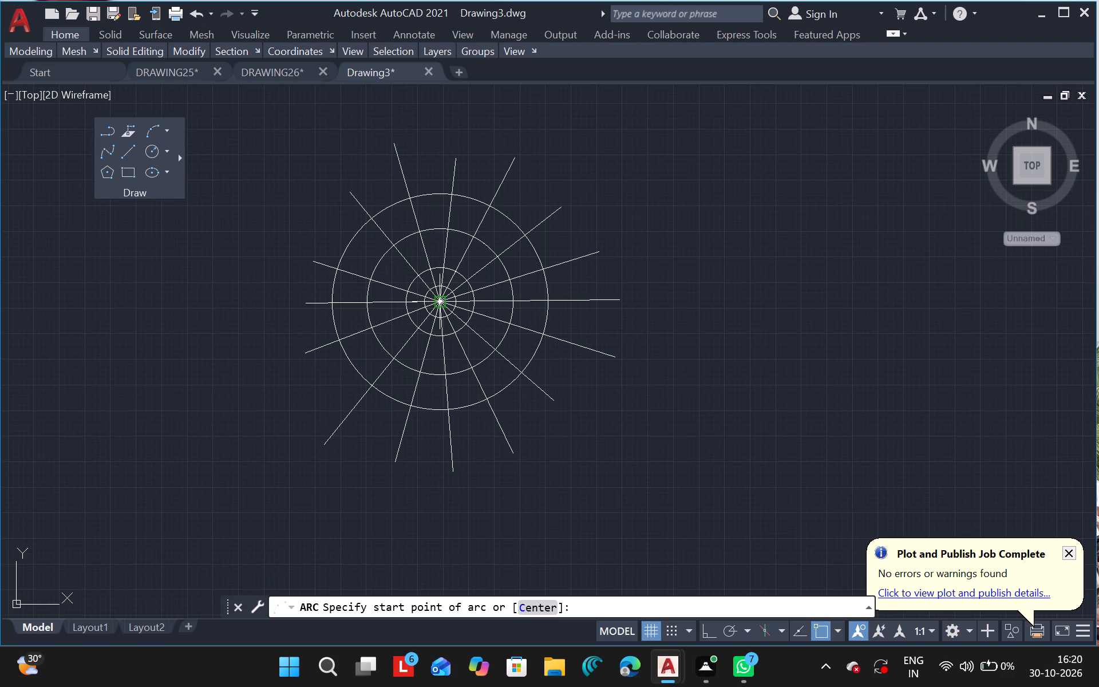
{"action": "left_click_drag", "start_coordinate": [440, 301], "coordinate": [405, 200]}
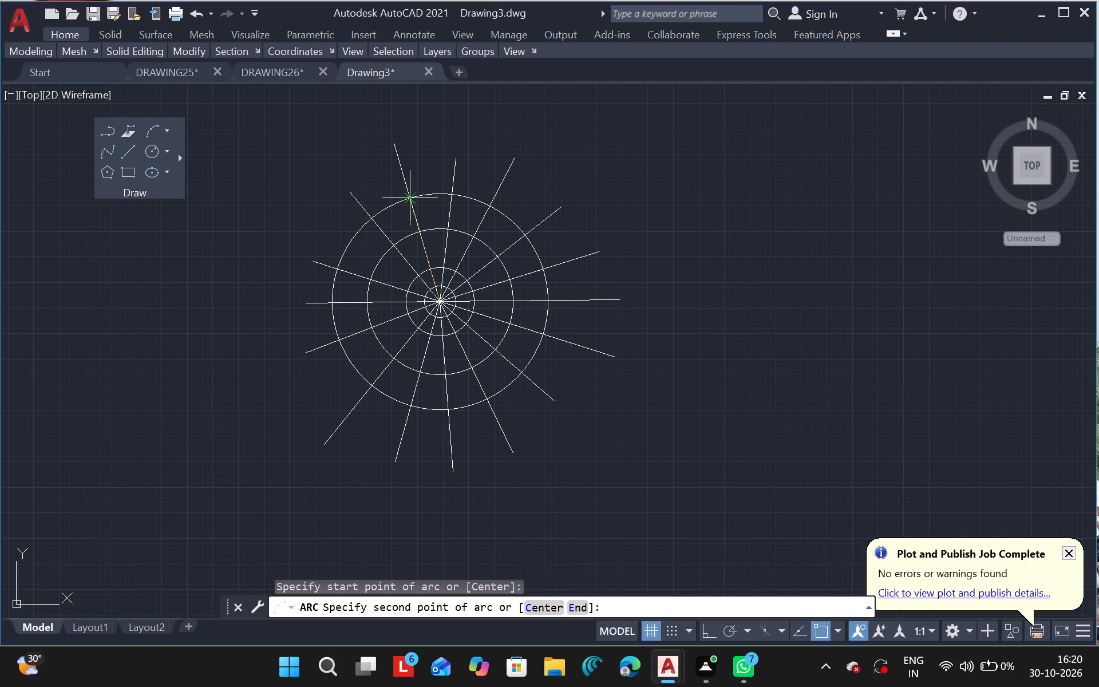
{"action": "left_click_drag", "start_coordinate": [405, 200], "coordinate": [406, 200]}
{"action": "left_click", "coordinate": [406, 200]}
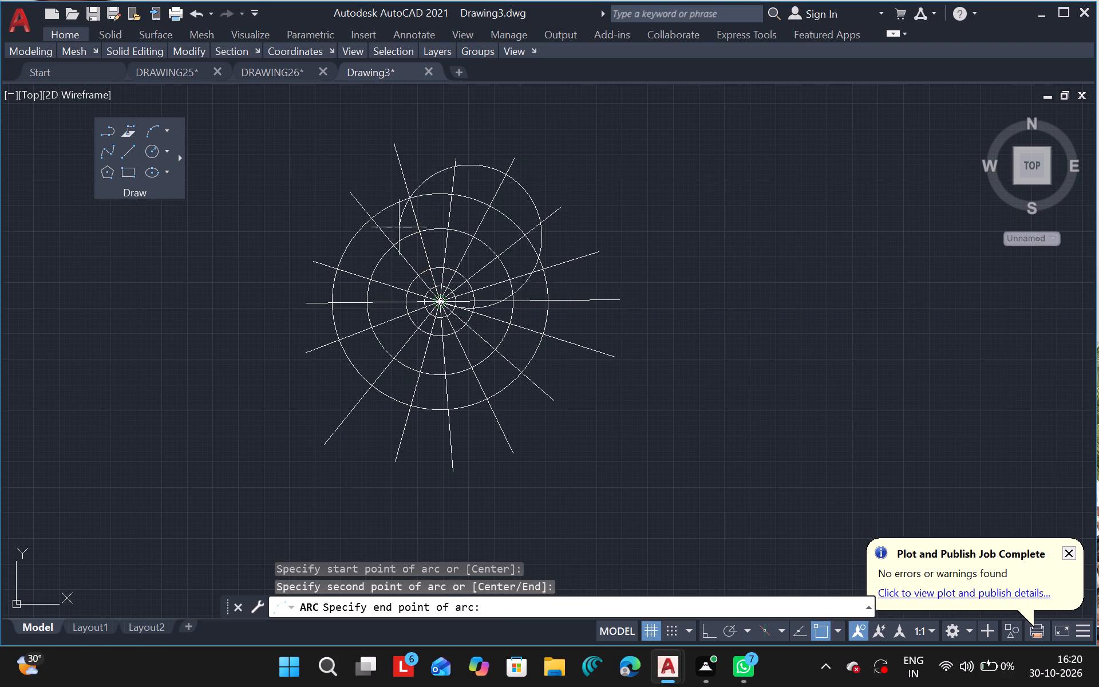
{"action": "left_click", "coordinate": [429, 129]}
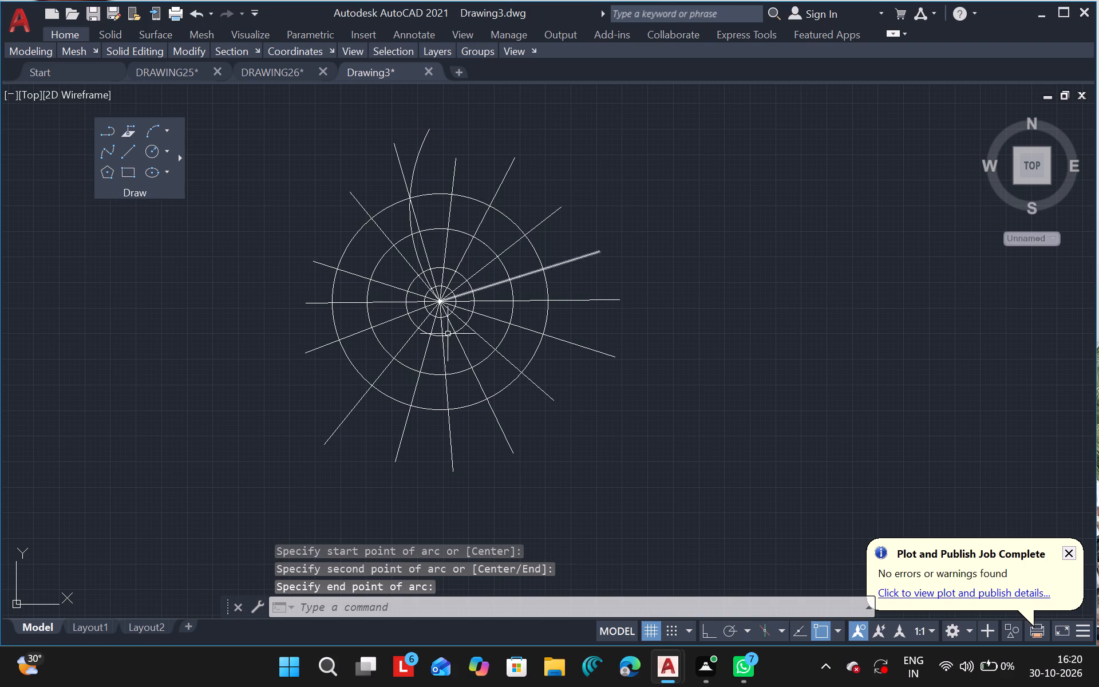
Draw a three-point arc from the common center through the outer circle's crossing with the nearly vertical upper ray, ending beyond it, curving right.
{"action": "left_click", "coordinate": [150, 121]}
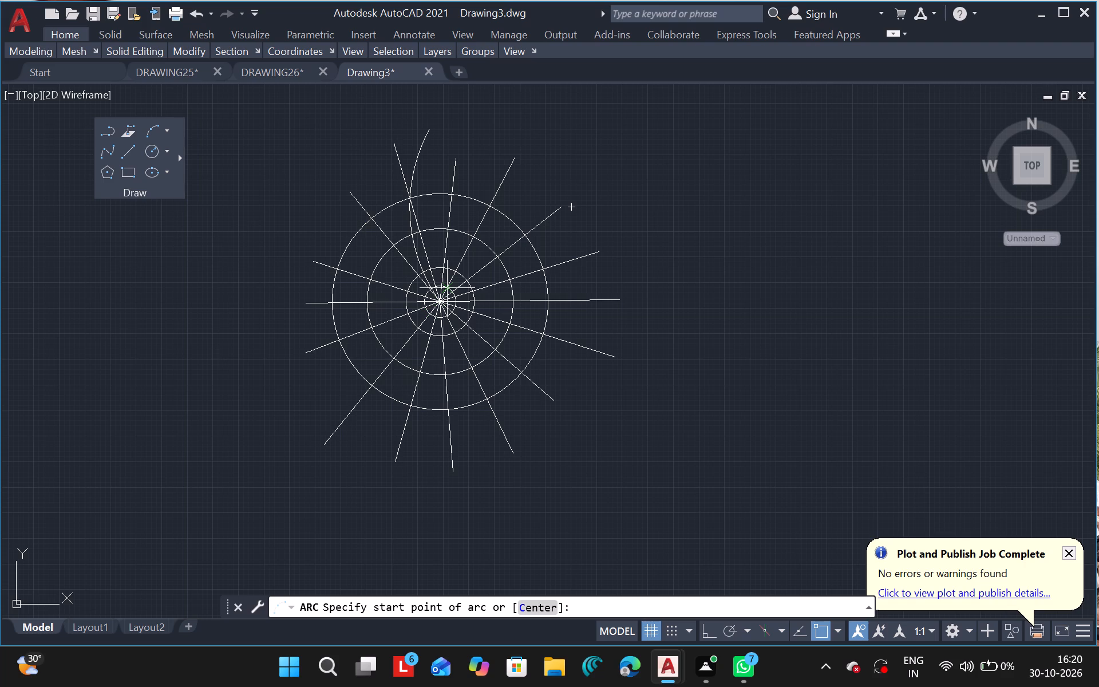
{"action": "left_click_drag", "start_coordinate": [440, 297], "coordinate": [459, 195]}
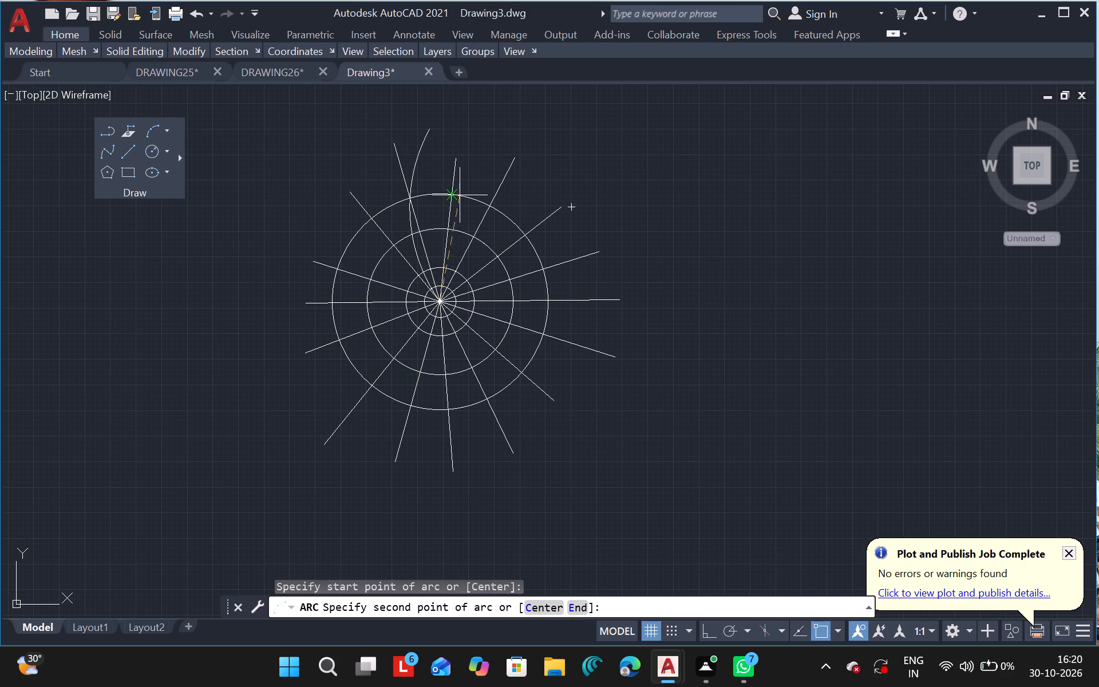
{"action": "left_click_drag", "start_coordinate": [459, 195], "coordinate": [454, 191]}
{"action": "left_click_drag", "start_coordinate": [454, 191], "coordinate": [469, 195]}
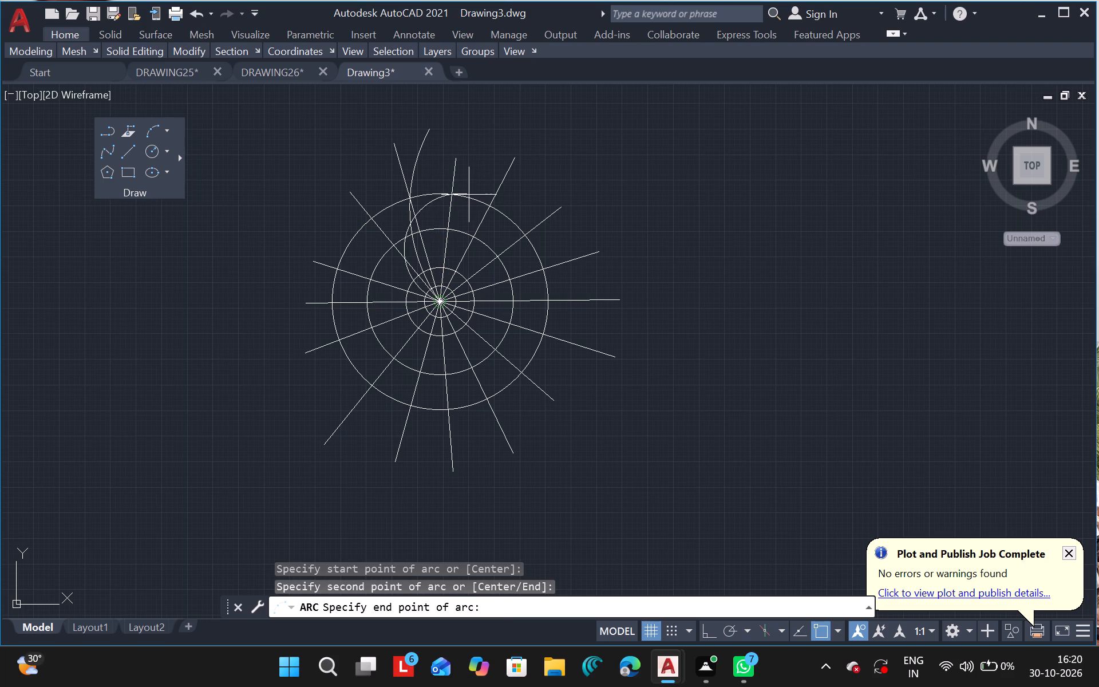
{"action": "left_click_drag", "start_coordinate": [469, 195], "coordinate": [472, 153]}
{"action": "left_click", "coordinate": [472, 153]}
{"action": "key", "text": "Escape"}
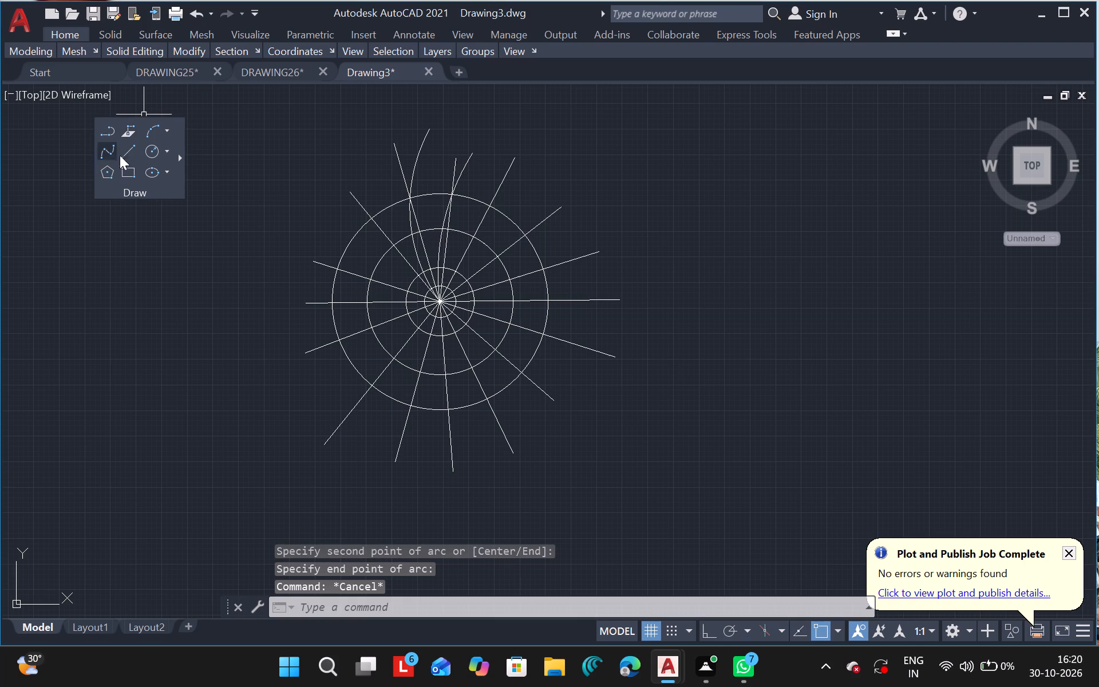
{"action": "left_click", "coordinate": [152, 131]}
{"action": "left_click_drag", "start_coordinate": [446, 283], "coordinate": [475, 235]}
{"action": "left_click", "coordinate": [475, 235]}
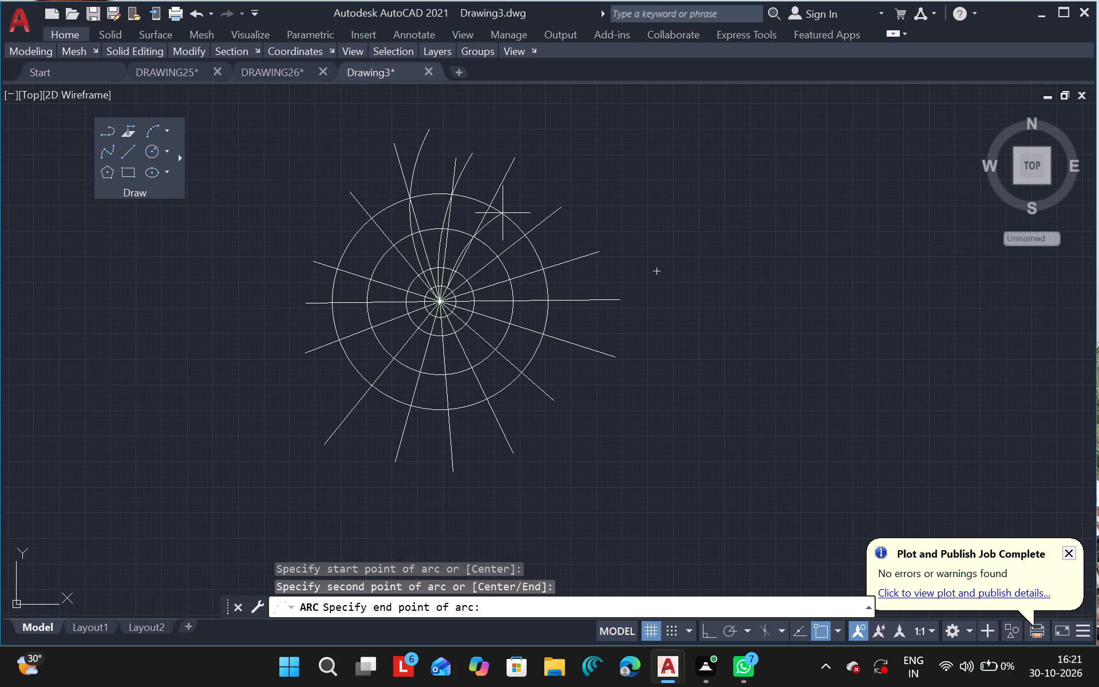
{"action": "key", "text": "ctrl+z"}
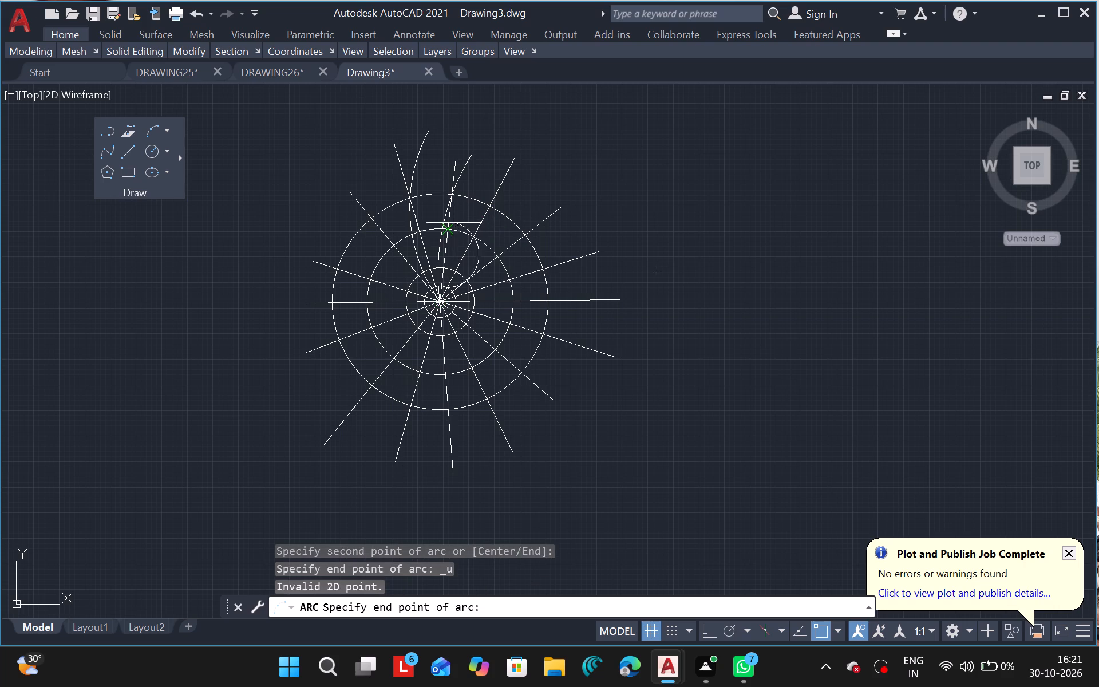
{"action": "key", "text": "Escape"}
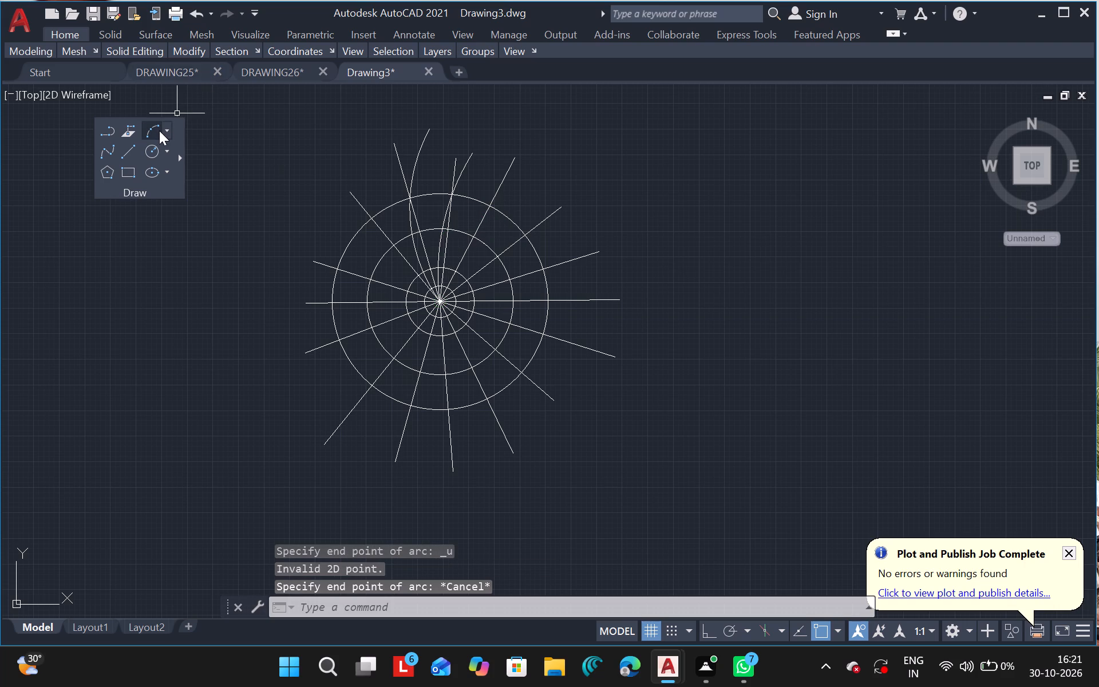
Draw a three-point arc from the common center through the outer circle's crossing with the steep up-right ray, ending just beyond, curving right.
{"action": "left_click", "coordinate": [159, 131]}
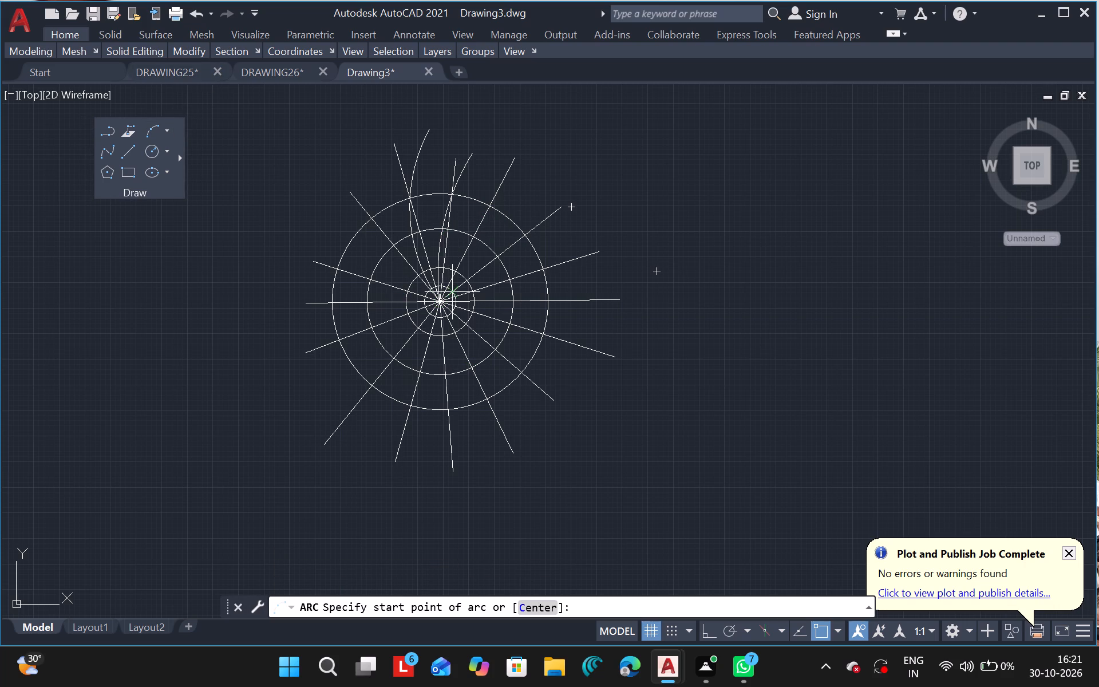
{"action": "left_click_drag", "start_coordinate": [439, 299], "coordinate": [484, 223]}
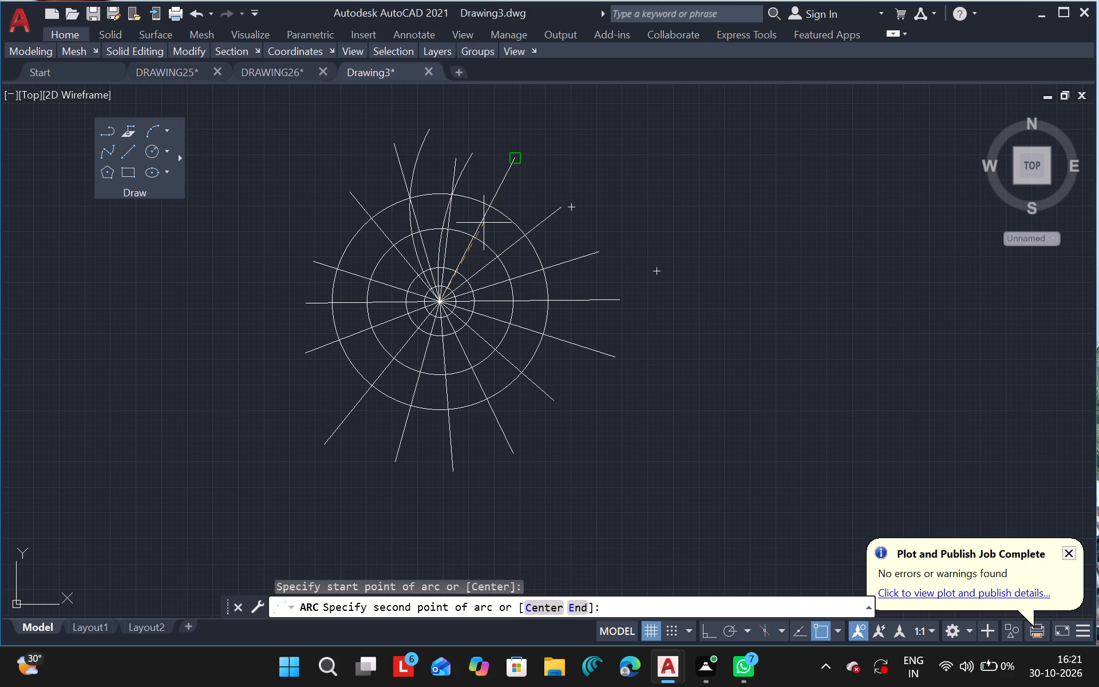
{"action": "left_click_drag", "start_coordinate": [484, 223], "coordinate": [485, 210]}
{"action": "left_click", "coordinate": [485, 210]}
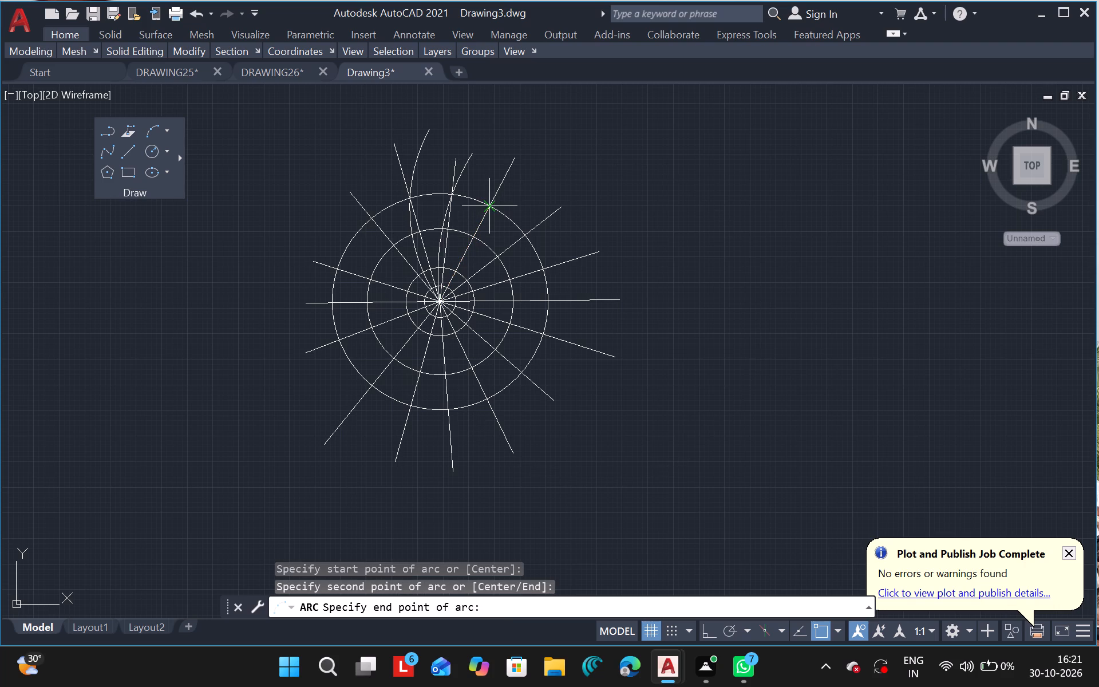
{"action": "left_click", "coordinate": [517, 182]}
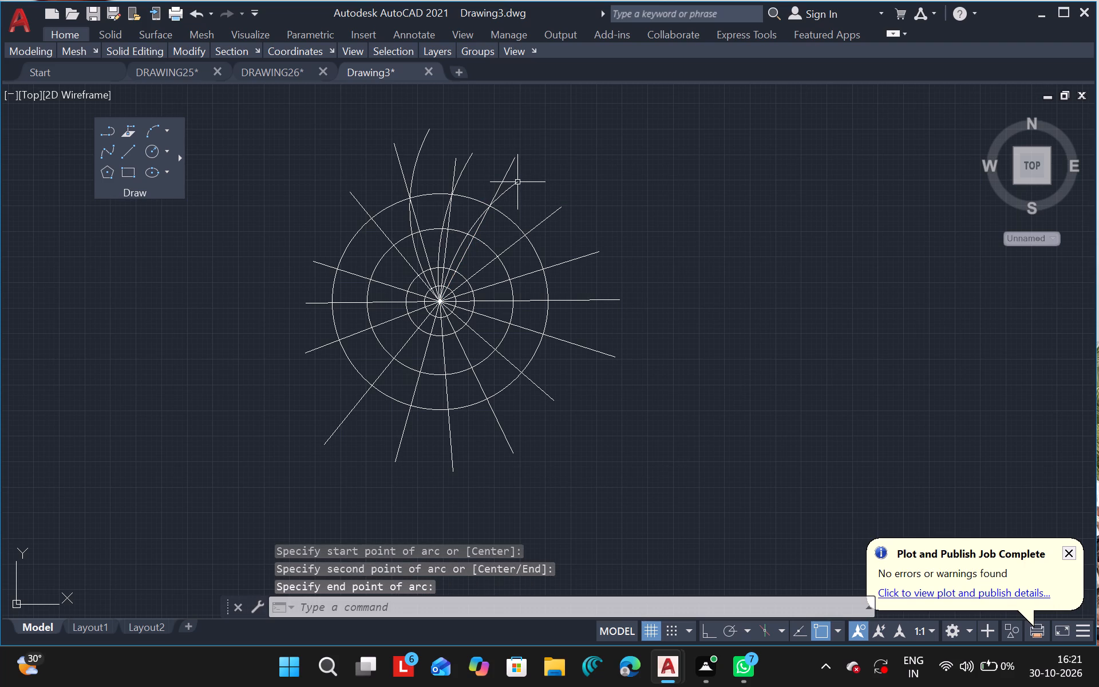
{"action": "key", "text": "Escape"}
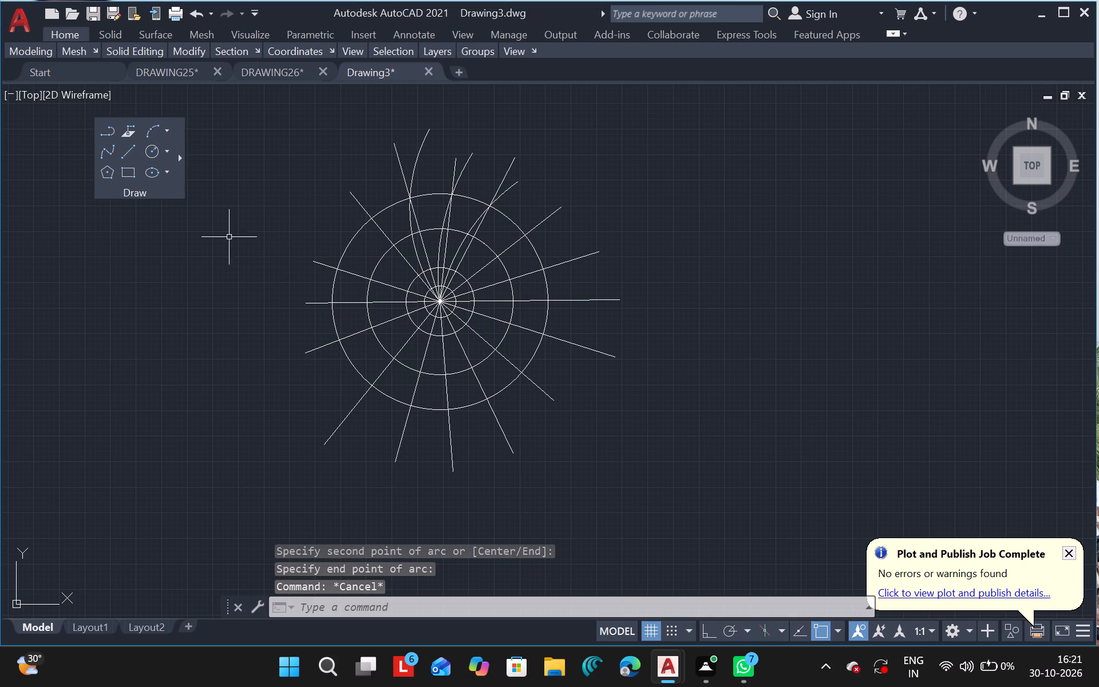
Draw a line from the common center up and to the left, at roughly 34 degrees above horizontal, ending beyond the outer circle.
{"action": "left_click", "coordinate": [132, 153]}
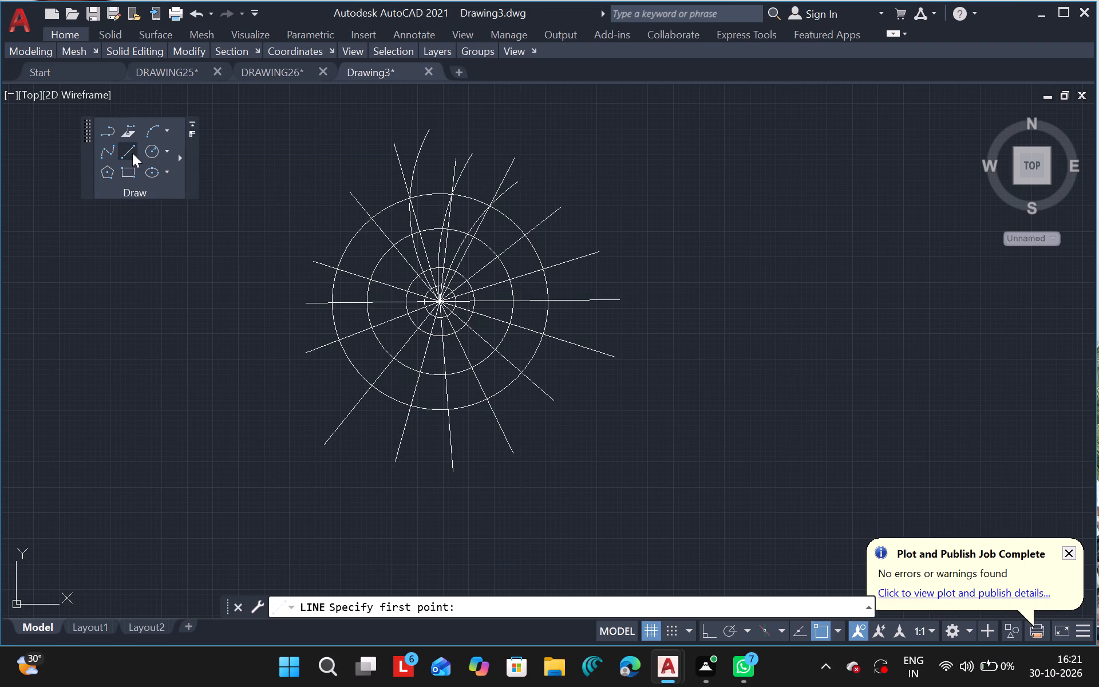
{"action": "left_click_drag", "start_coordinate": [439, 299], "coordinate": [422, 290]}
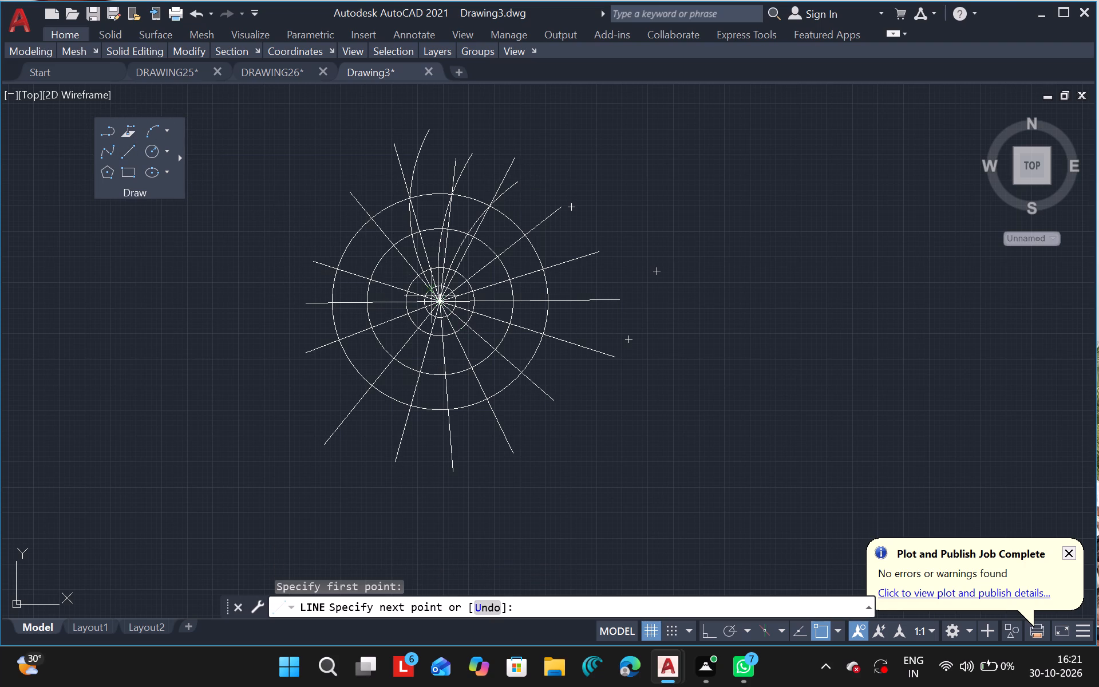
{"action": "left_click_drag", "start_coordinate": [422, 290], "coordinate": [388, 262]}
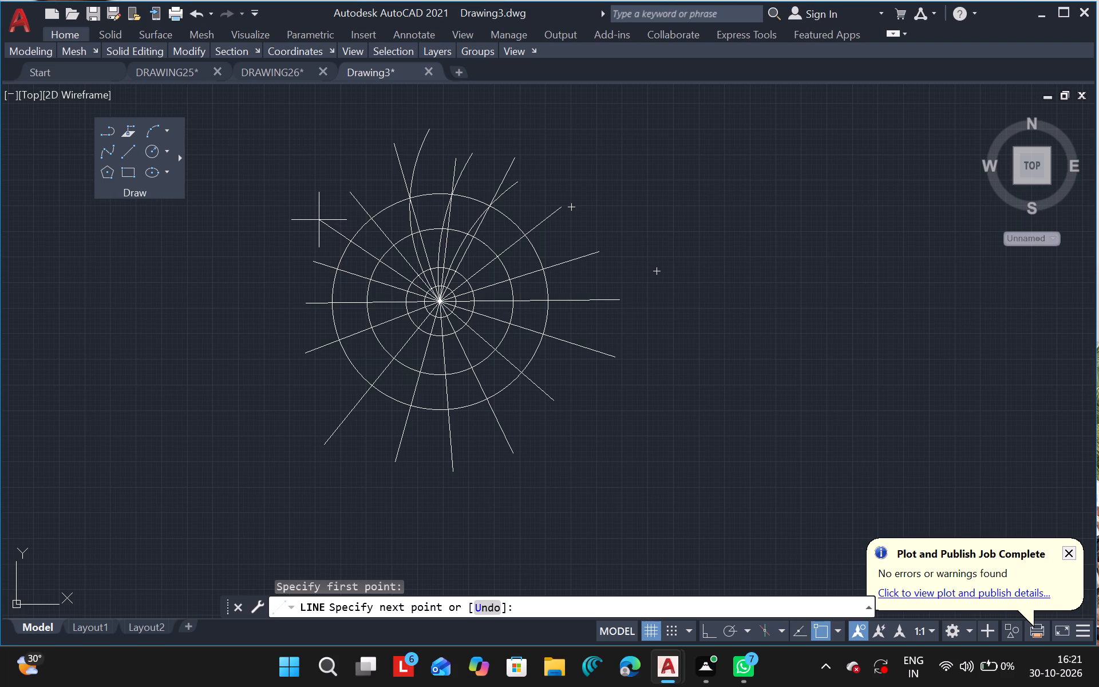
{"action": "left_click", "coordinate": [319, 220]}
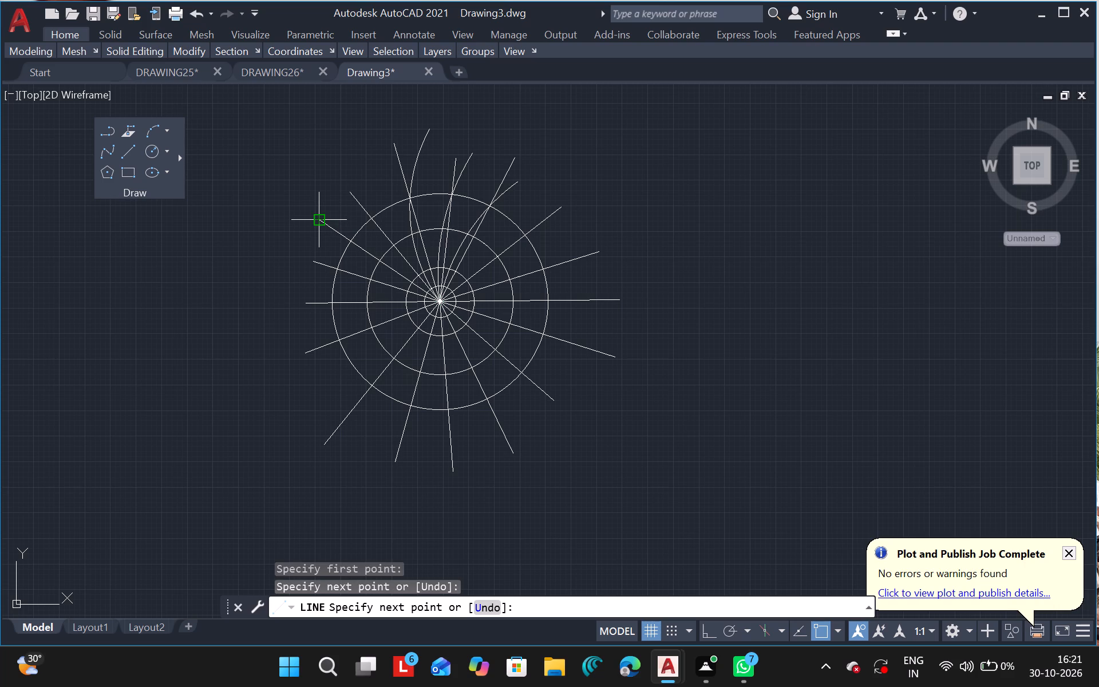
{"action": "left_click", "coordinate": [319, 220]}
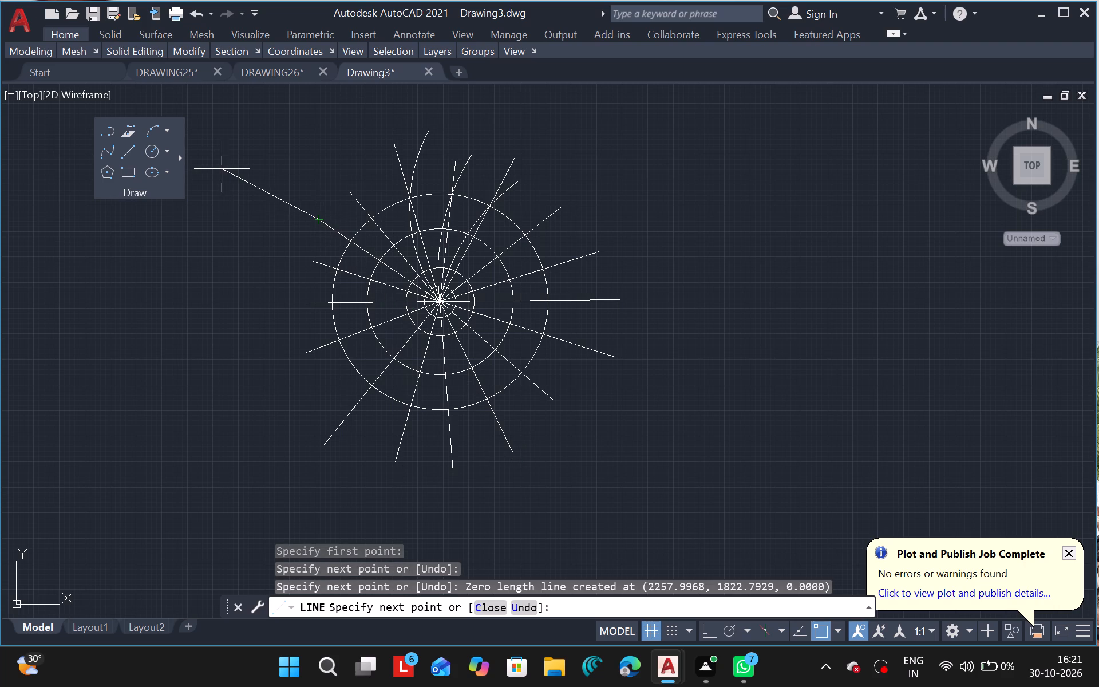
{"action": "key", "text": "Escape"}
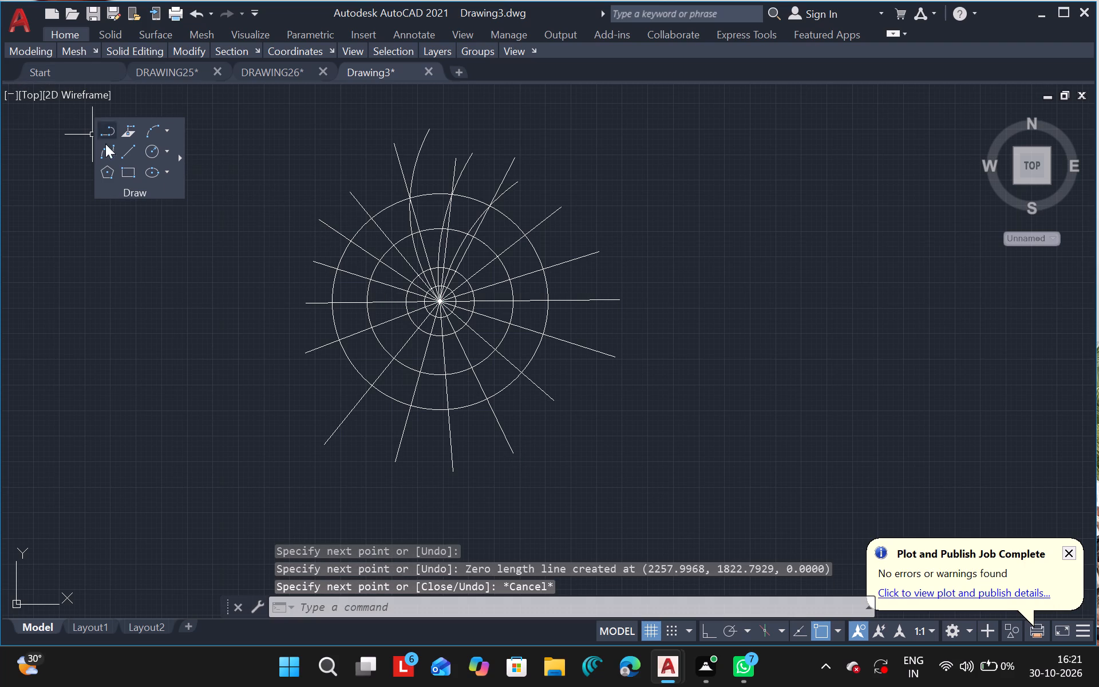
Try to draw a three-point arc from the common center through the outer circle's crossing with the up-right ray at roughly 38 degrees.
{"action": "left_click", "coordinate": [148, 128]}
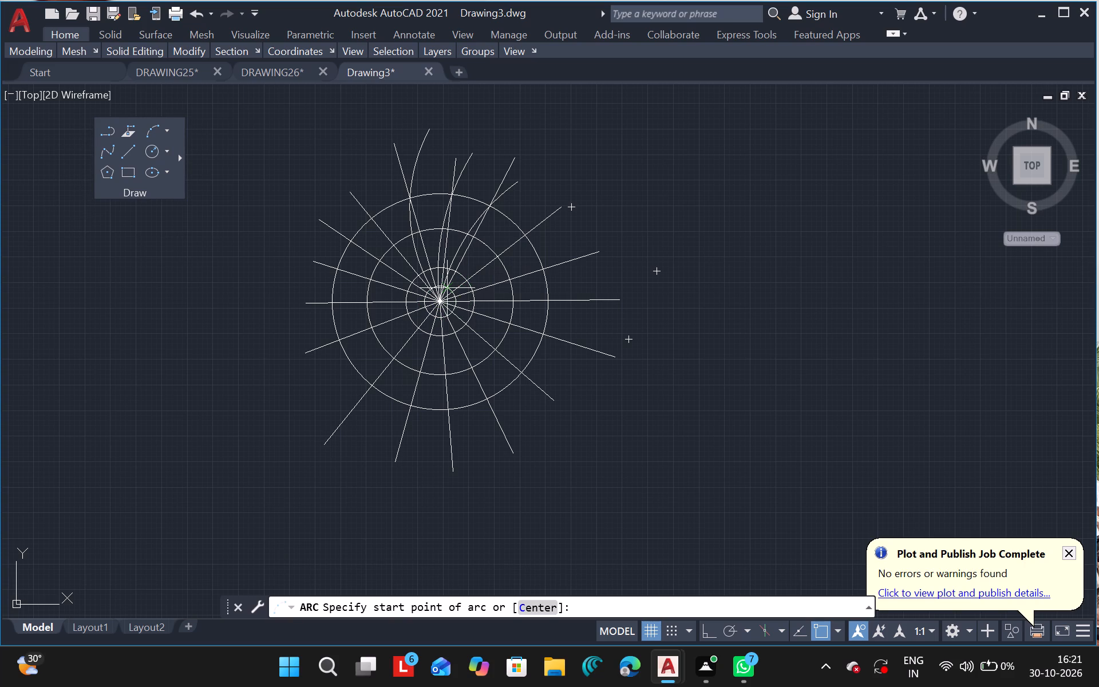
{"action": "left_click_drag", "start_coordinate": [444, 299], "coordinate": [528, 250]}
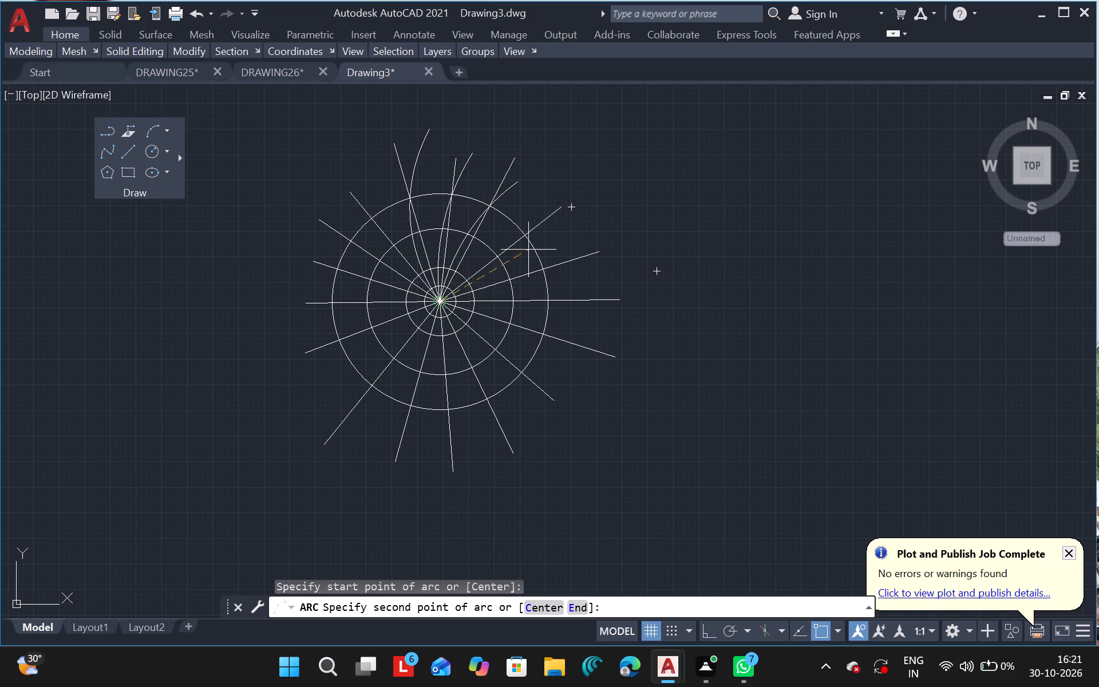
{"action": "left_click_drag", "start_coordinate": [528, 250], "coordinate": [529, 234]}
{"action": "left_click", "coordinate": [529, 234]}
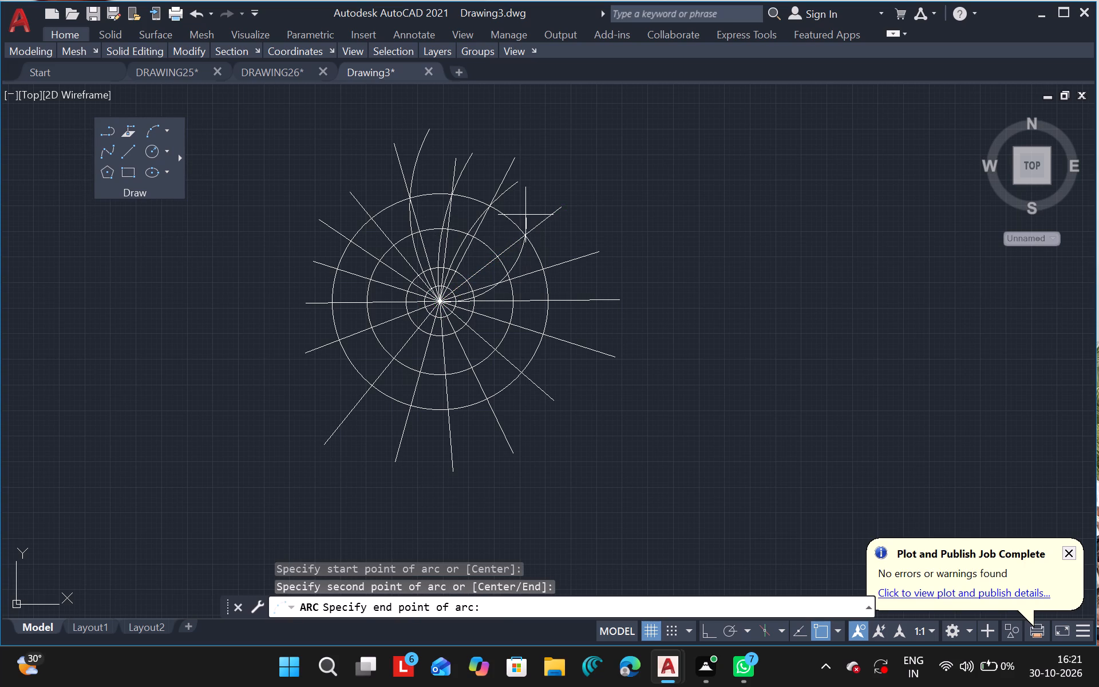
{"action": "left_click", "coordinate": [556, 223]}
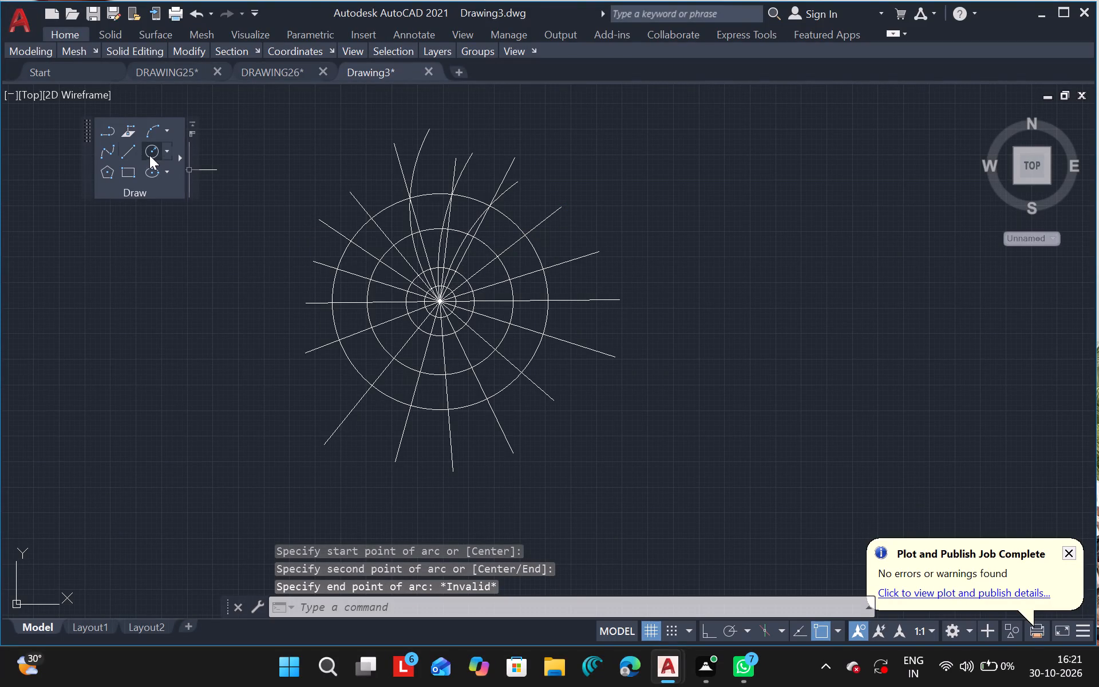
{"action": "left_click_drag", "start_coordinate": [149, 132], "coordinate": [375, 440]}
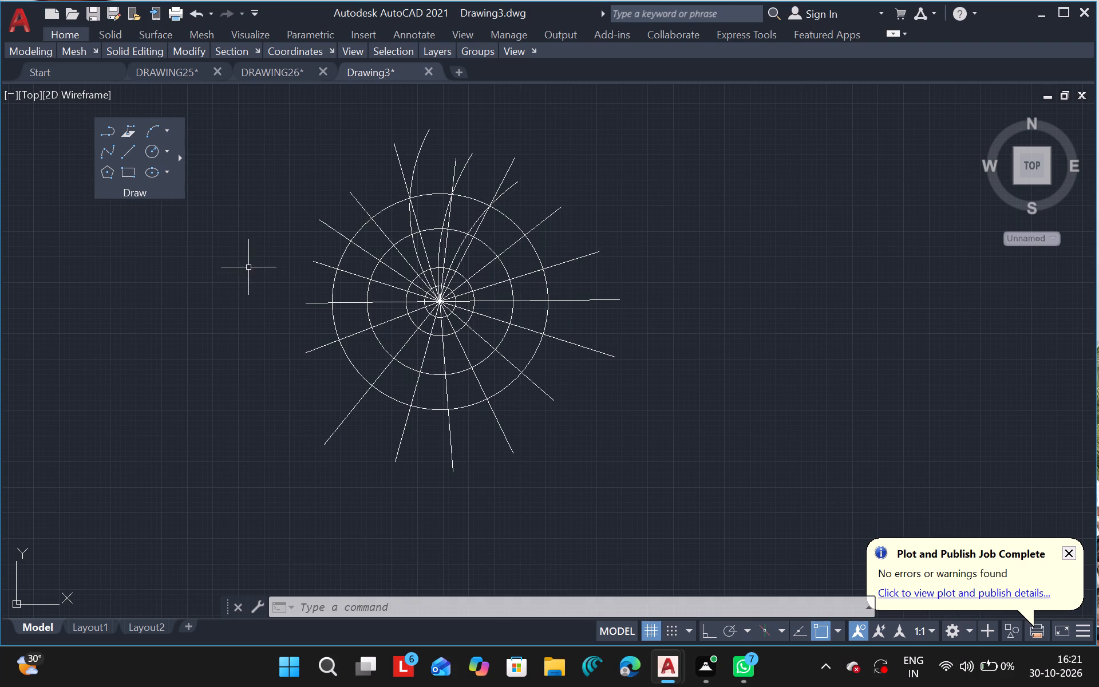
Draw a three-point arc from the common center through the outer circle's crossing with the 38-degree up-right ray, ending just beyond, curving clockwise.
{"action": "left_click", "coordinate": [149, 128]}
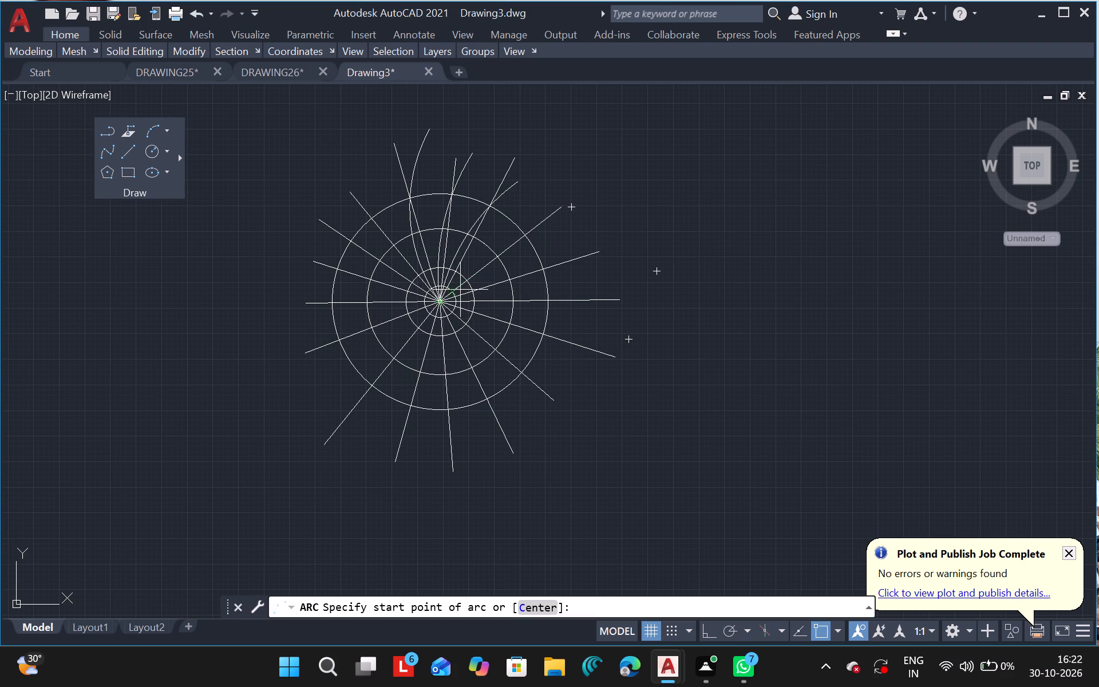
{"action": "left_click_drag", "start_coordinate": [436, 307], "coordinate": [523, 236]}
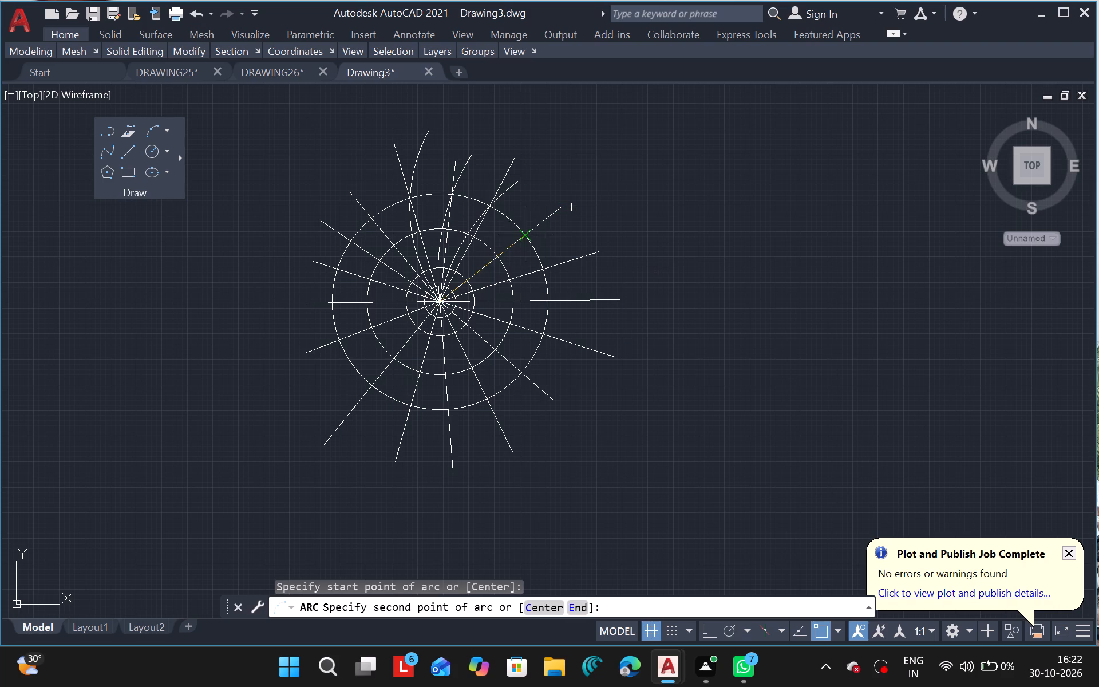
{"action": "left_click_drag", "start_coordinate": [523, 236], "coordinate": [529, 235]}
{"action": "left_click_drag", "start_coordinate": [529, 235], "coordinate": [537, 228]}
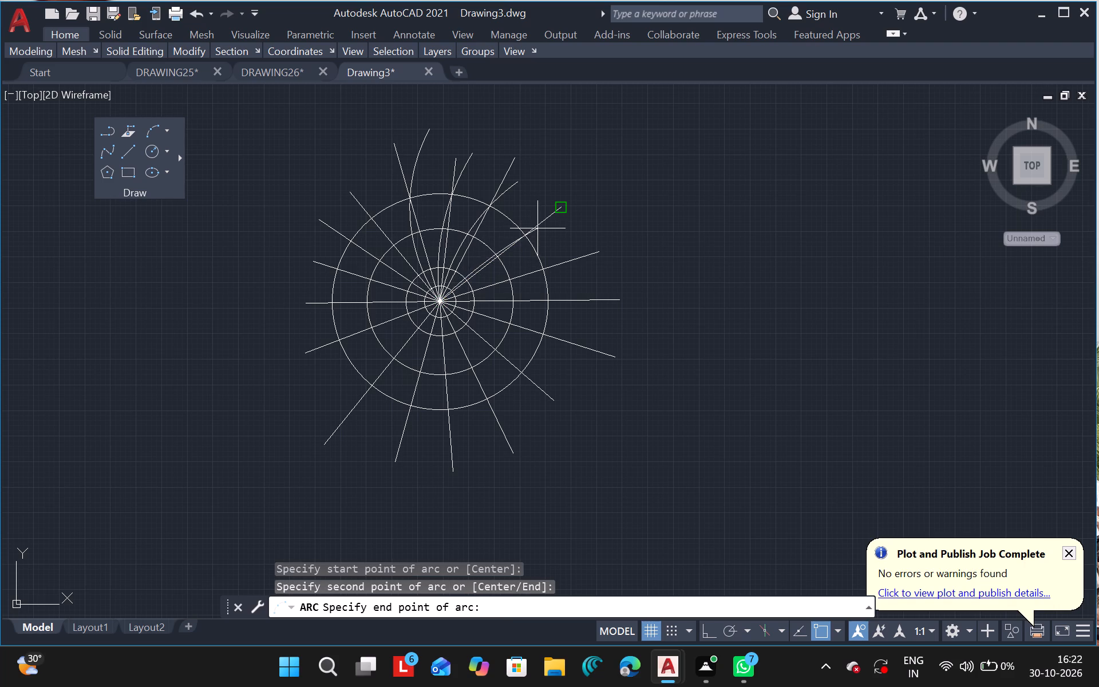
{"action": "left_click_drag", "start_coordinate": [537, 228], "coordinate": [546, 254]}
{"action": "left_click_drag", "start_coordinate": [546, 254], "coordinate": [557, 218]}
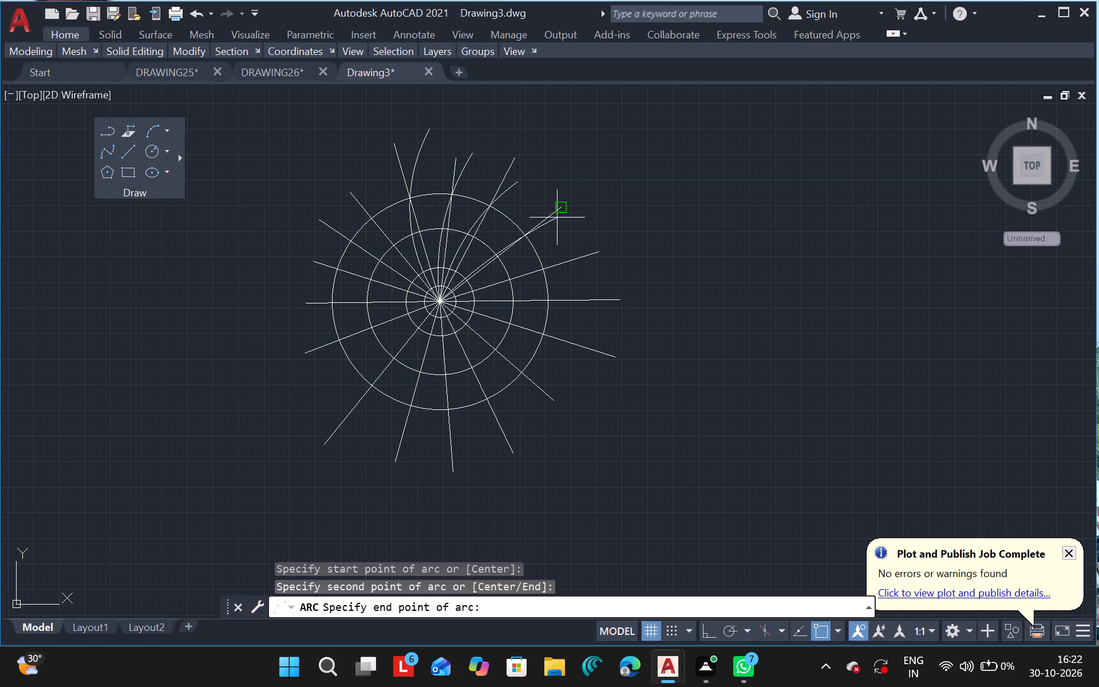
{"action": "left_click_drag", "start_coordinate": [557, 218], "coordinate": [560, 226]}
{"action": "left_click", "coordinate": [560, 226]}
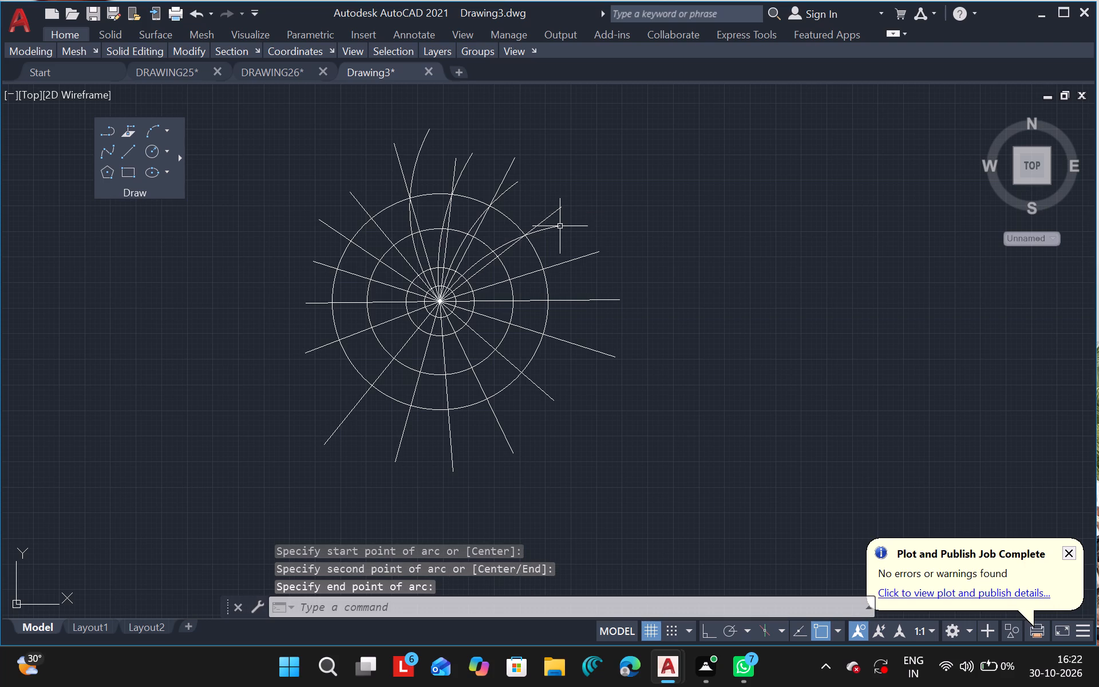
{"action": "key", "text": "Escape"}
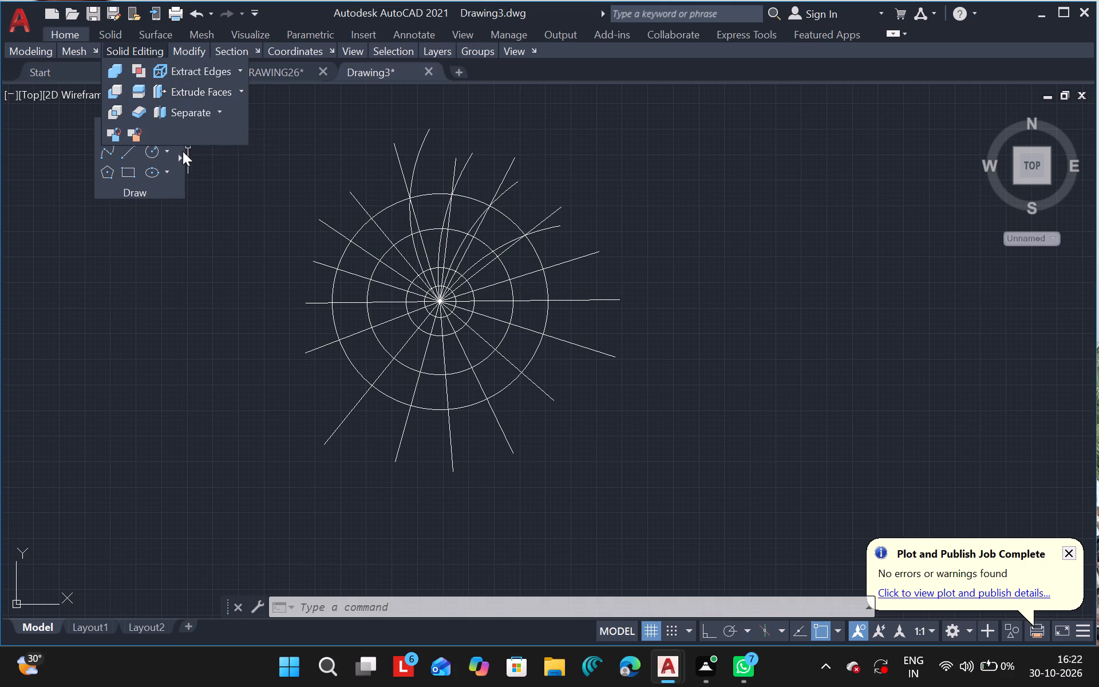
Draw a three-point arc from the common center through the outer circle's crossing with the ray about 17 degrees above horizontal right, ending beyond, curving downward.
{"action": "left_click", "coordinate": [151, 132]}
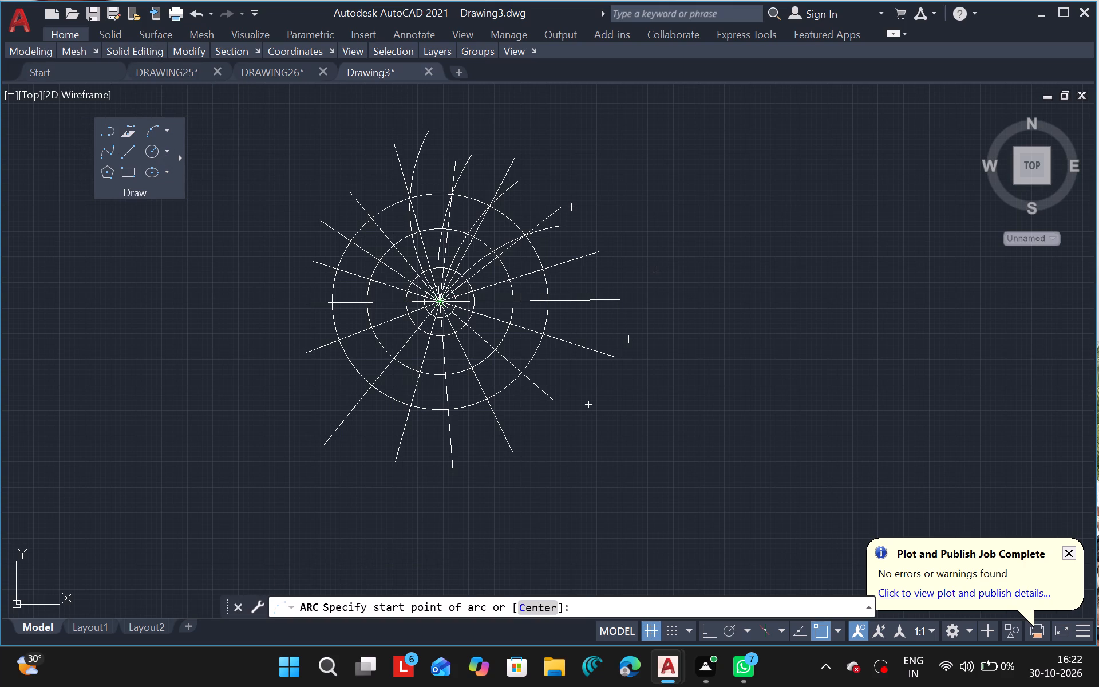
{"action": "left_click_drag", "start_coordinate": [444, 303], "coordinate": [539, 269]}
{"action": "left_click", "coordinate": [539, 269]}
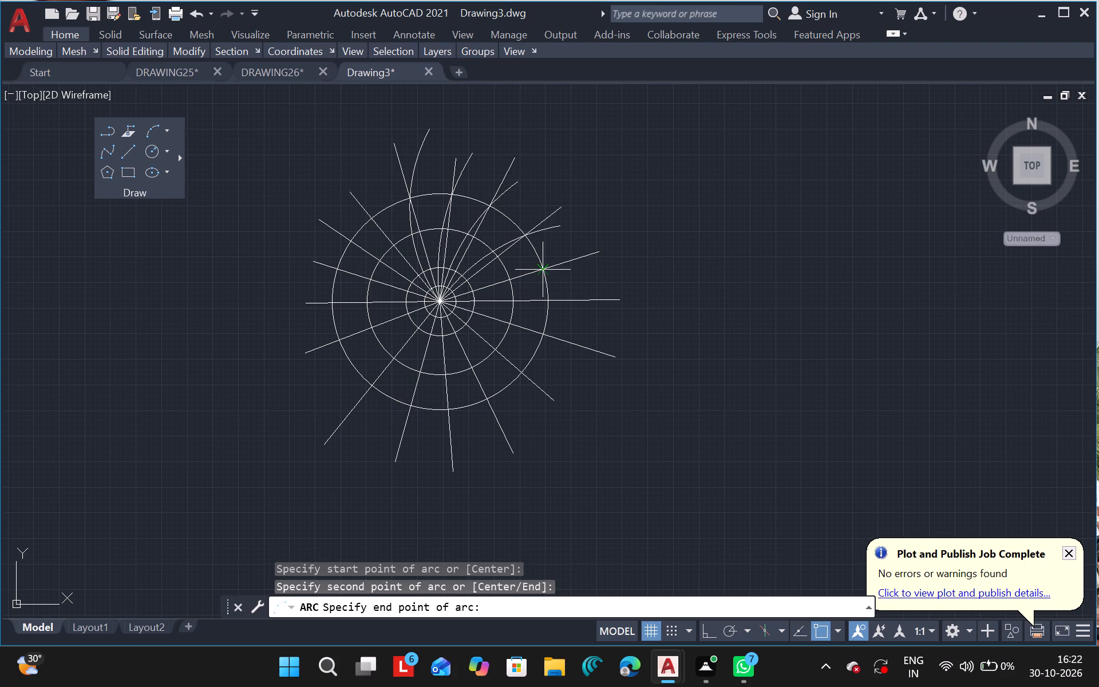
{"action": "left_click", "coordinate": [592, 275]}
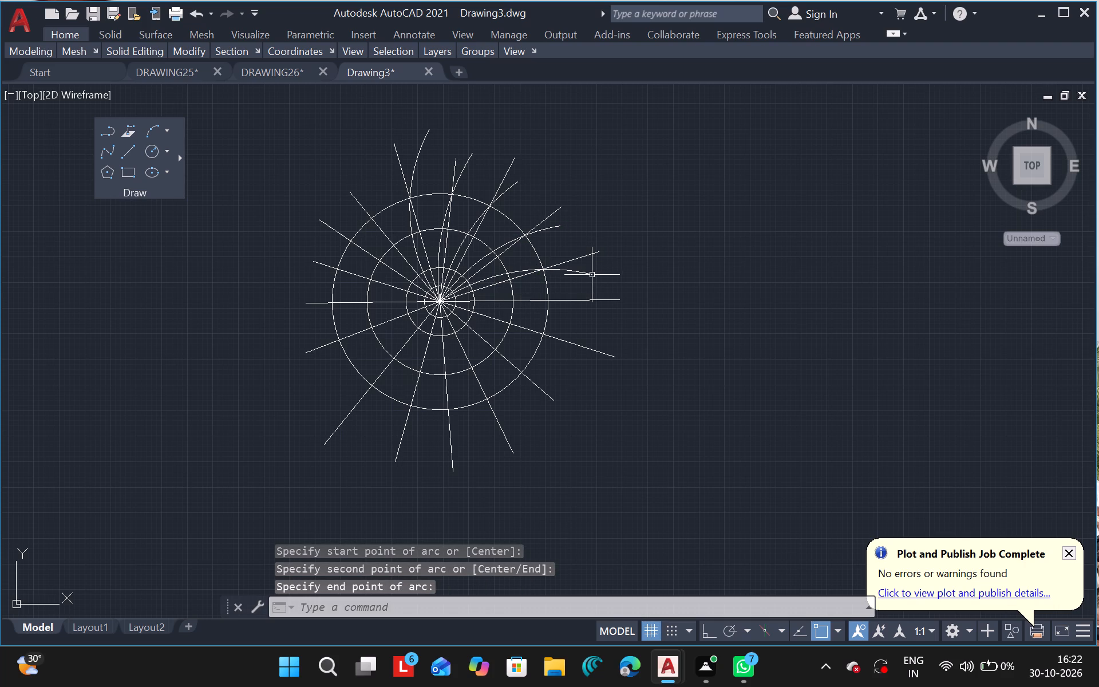
{"action": "key", "text": "Escape"}
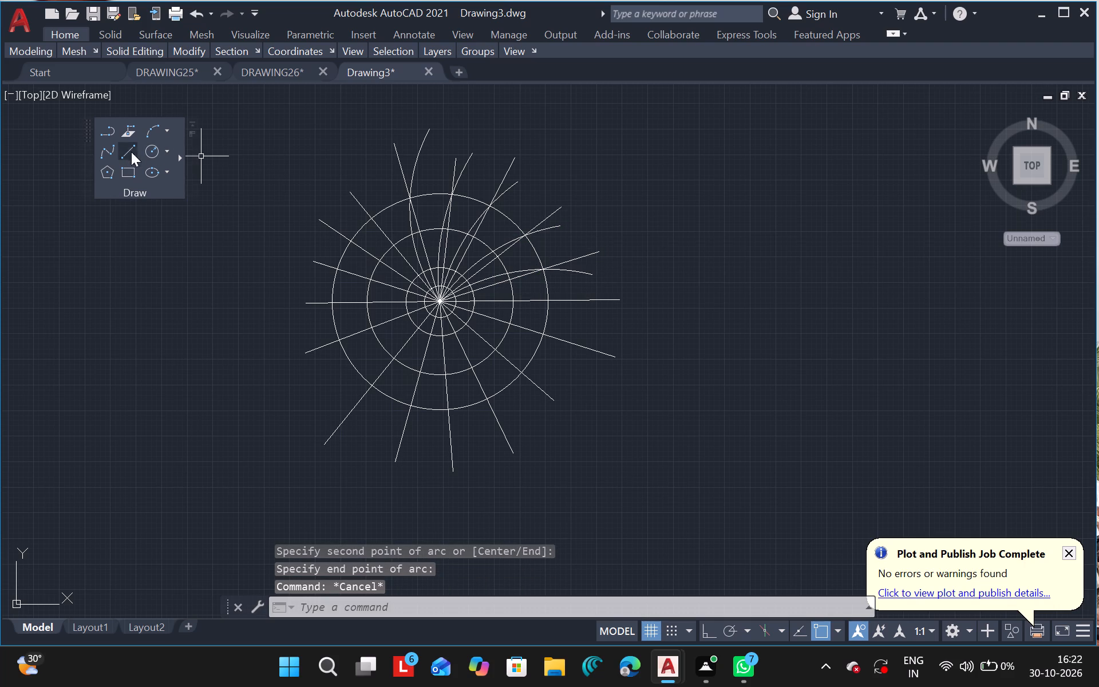
Draw a three-point arc from the common center through the outer circle's crossing with the horizontal right ray, ending beyond the circle slightly below that ray.
{"action": "left_click", "coordinate": [154, 128]}
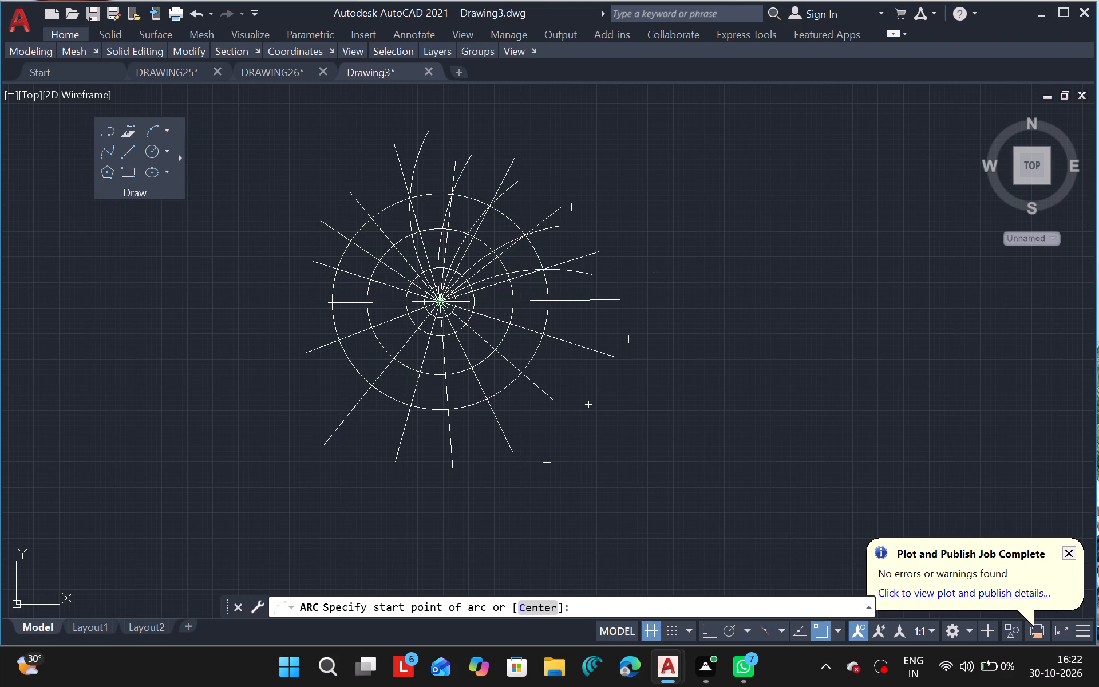
{"action": "left_click_drag", "start_coordinate": [442, 298], "coordinate": [543, 302]}
{"action": "left_click", "coordinate": [543, 302]}
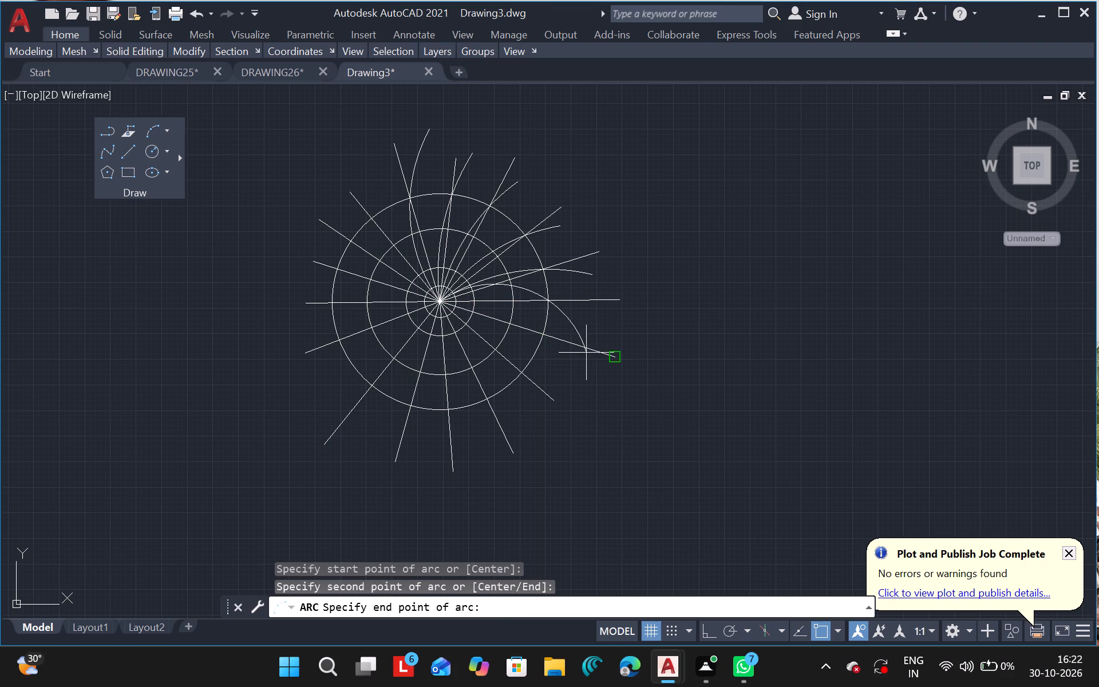
{"action": "left_click", "coordinate": [599, 315]}
{"action": "key", "text": "Escape"}
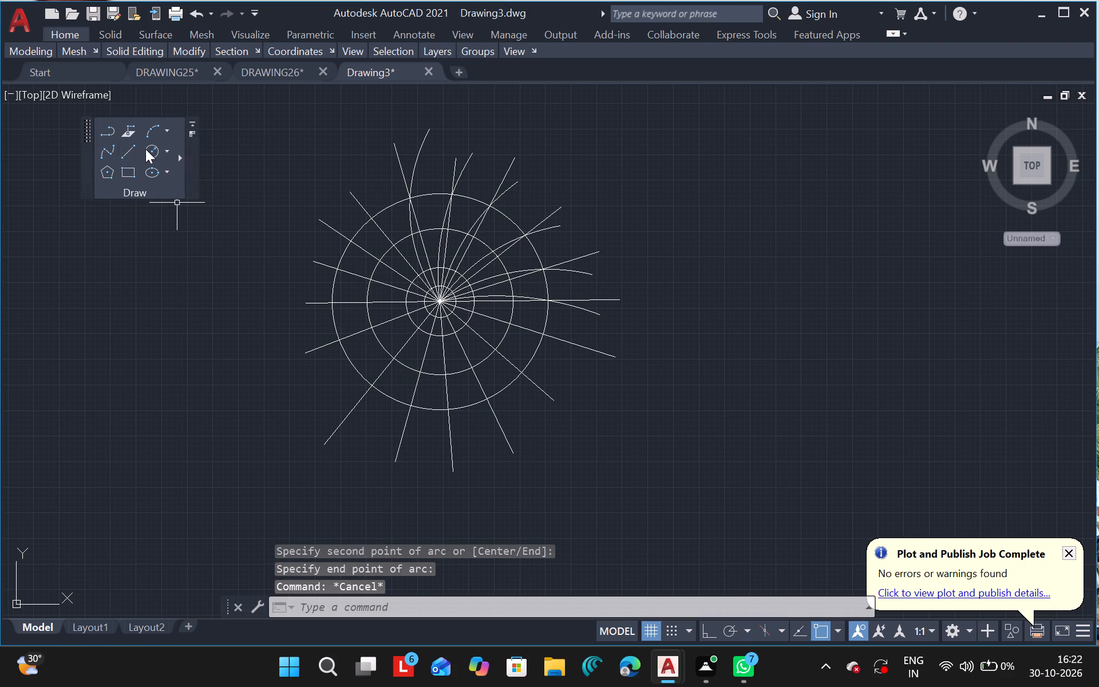
Draw a three-point arc from the common center through the outer circle's crossing with the shallow down-right ray, about 18 degrees below horizontal, ending beyond, curving downward.
{"action": "left_click_drag", "start_coordinate": [150, 130], "coordinate": [346, 408]}
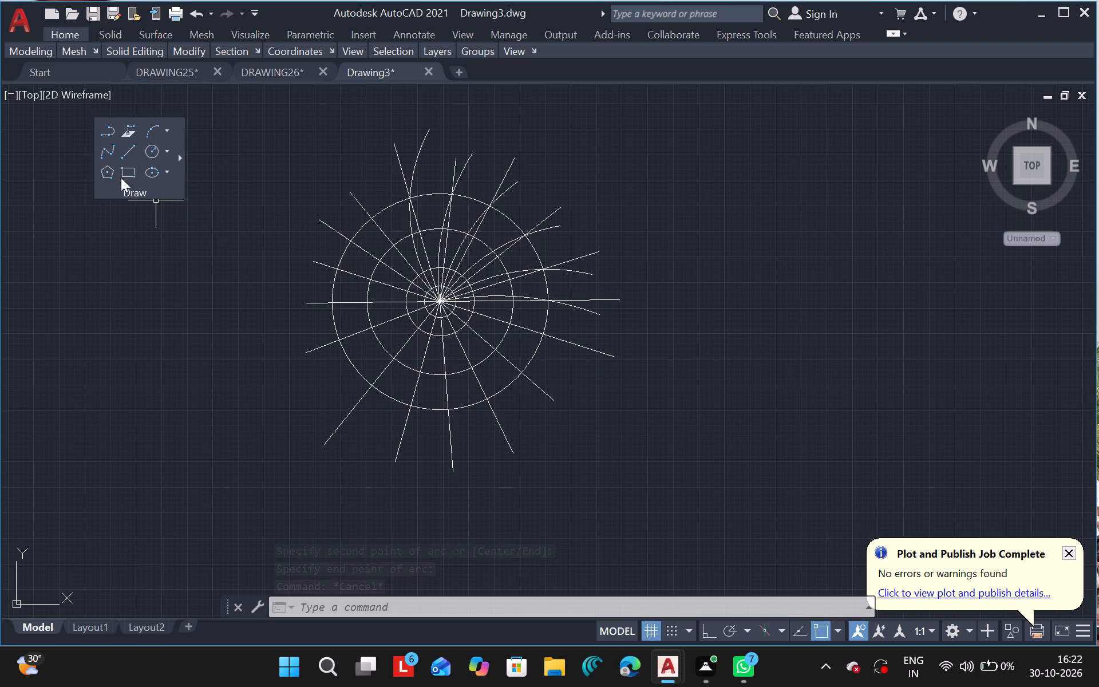
{"action": "left_click", "coordinate": [149, 133]}
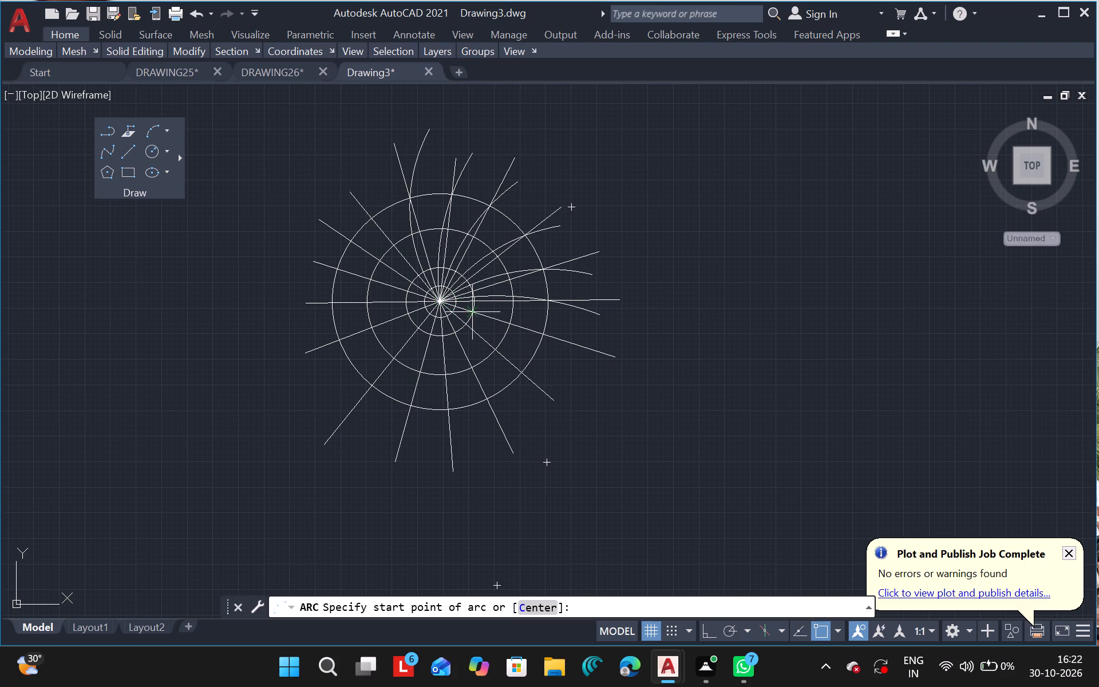
{"action": "left_click_drag", "start_coordinate": [444, 301], "coordinate": [551, 339]}
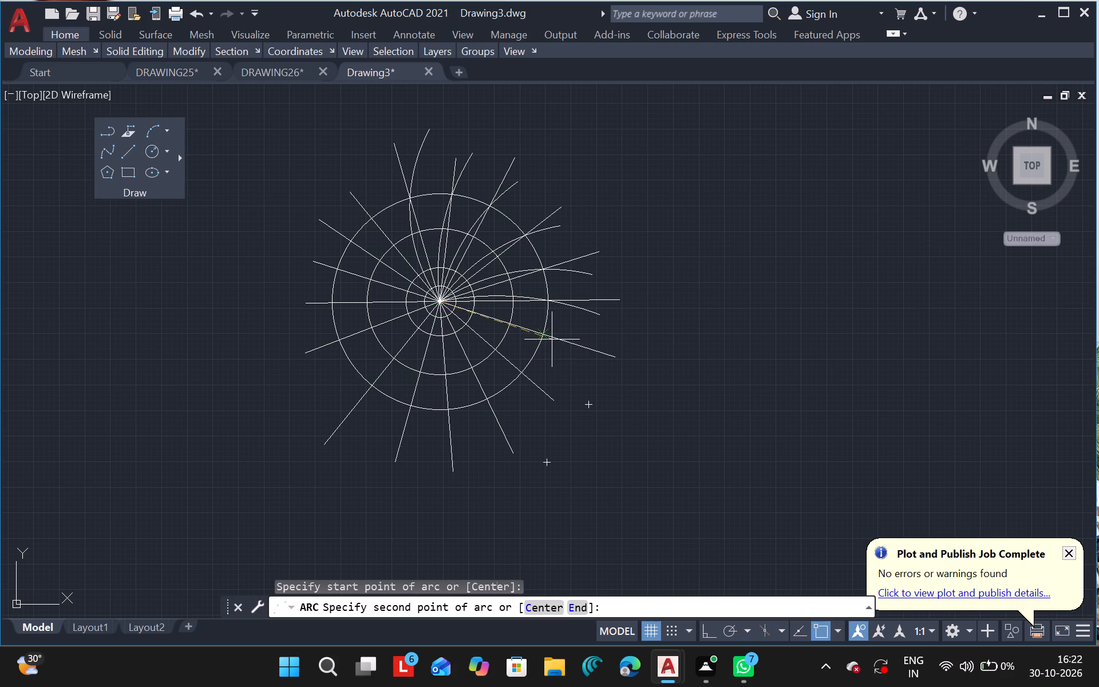
{"action": "left_click_drag", "start_coordinate": [551, 339], "coordinate": [547, 335]}
{"action": "left_click", "coordinate": [547, 335]}
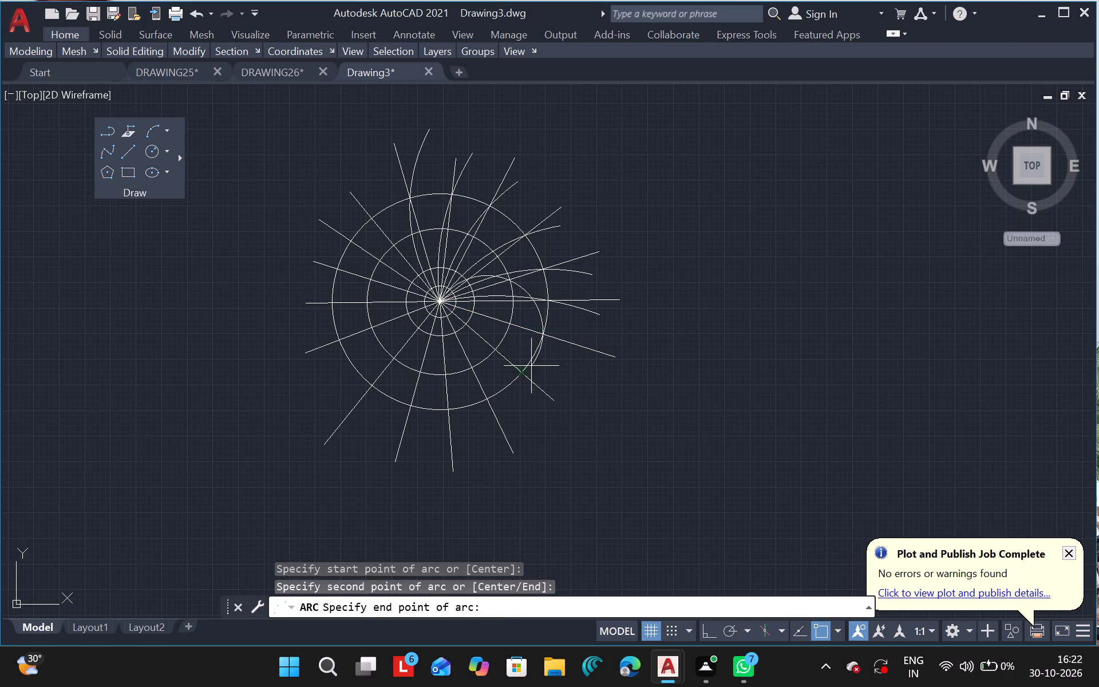
{"action": "left_click", "coordinate": [579, 360]}
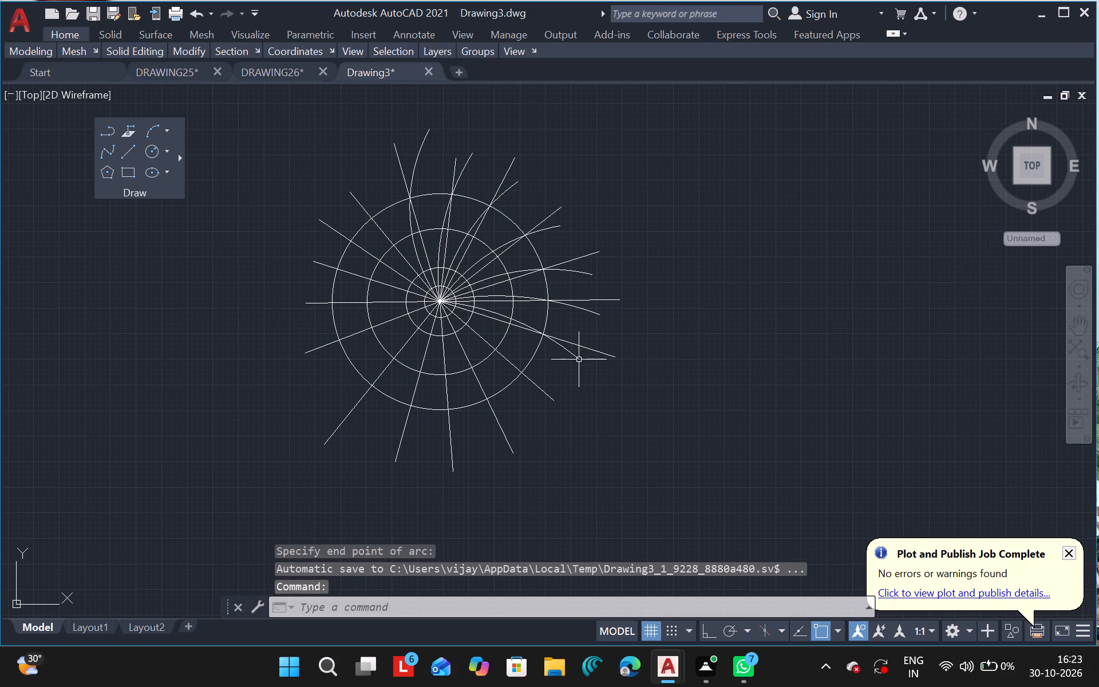
{"action": "key", "text": "Escape"}
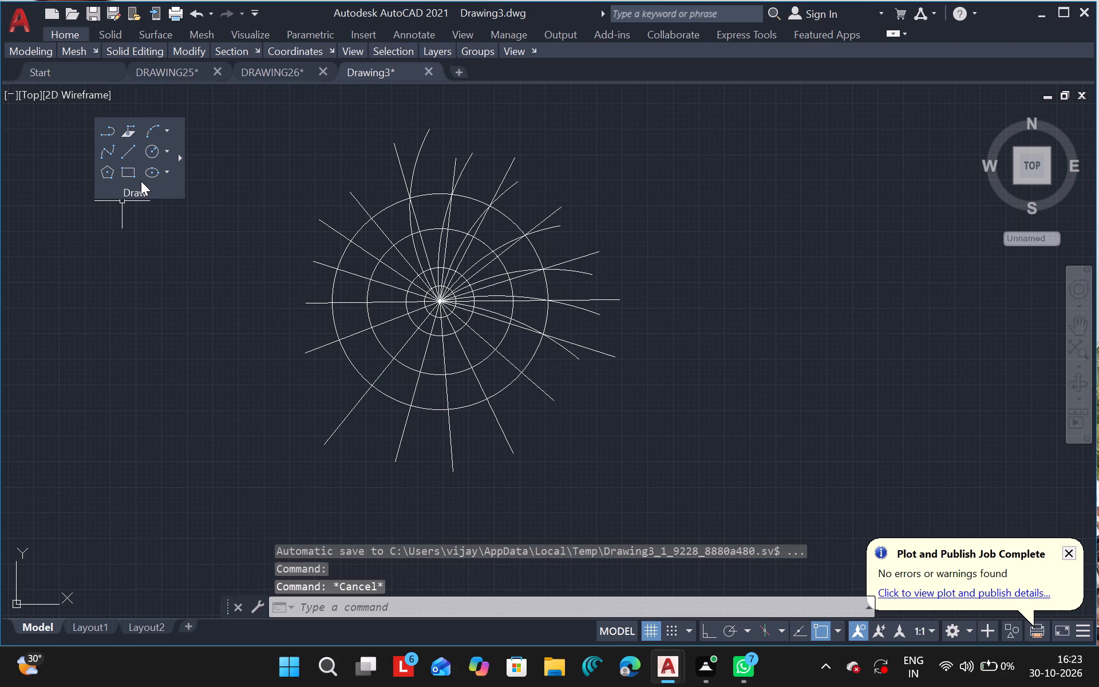
Draw a three-point arc from the common center through the outer circle's crossing with the down-right ray at roughly 41 degrees, ending beyond, curving downward.
{"action": "left_click", "coordinate": [146, 136]}
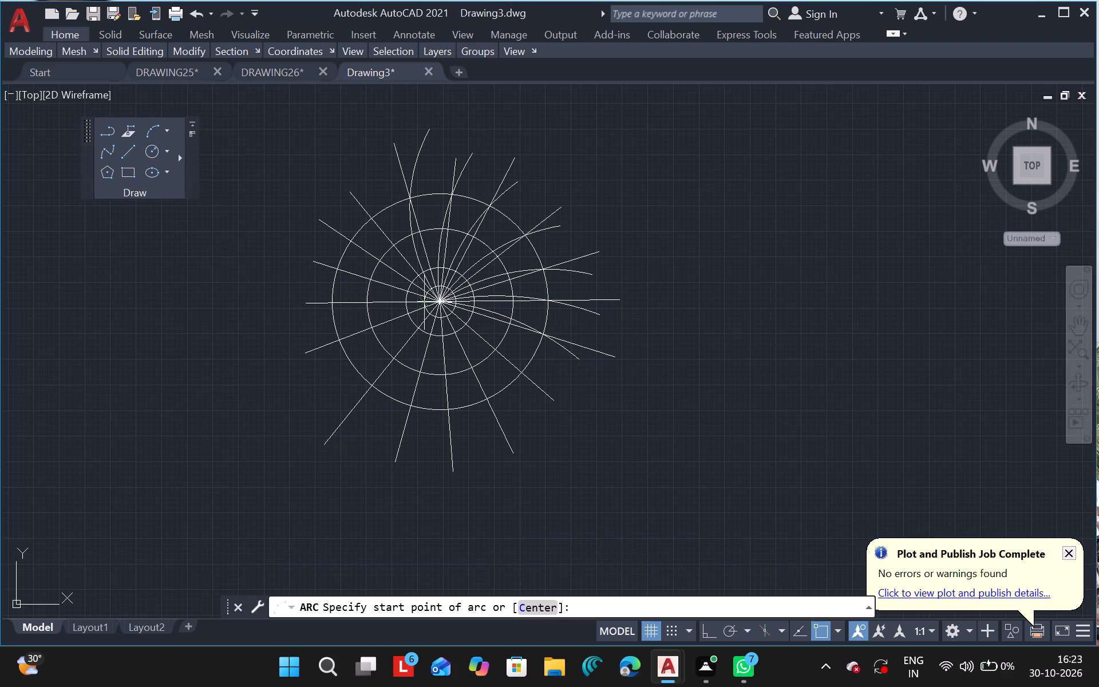
{"action": "left_click_drag", "start_coordinate": [438, 300], "coordinate": [499, 356]}
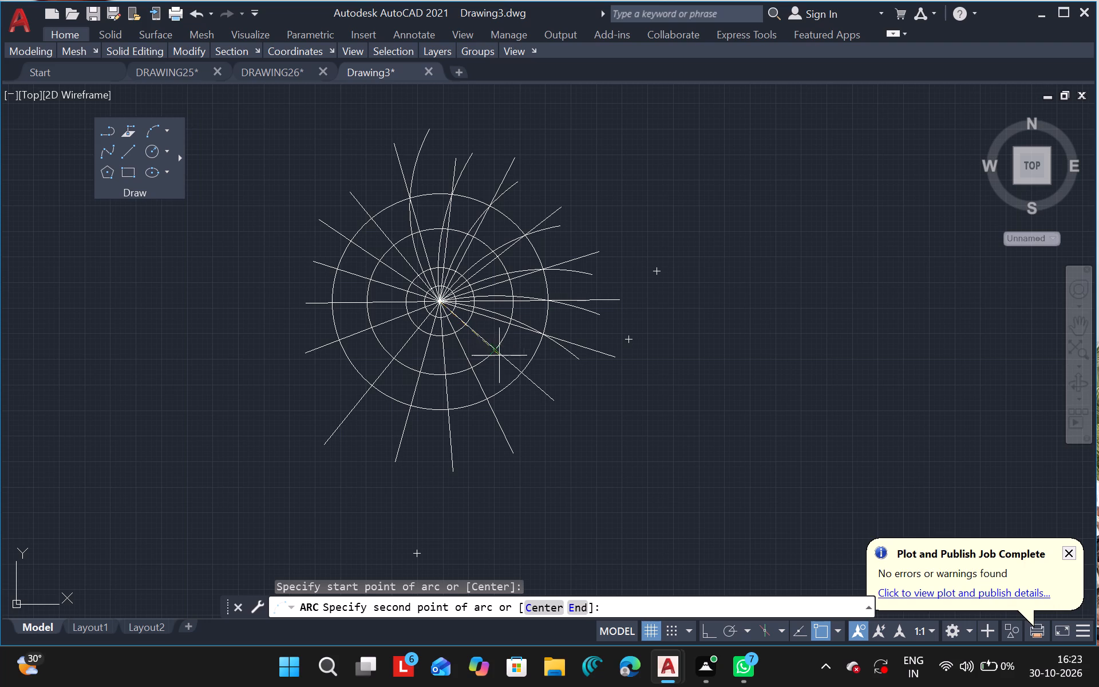
{"action": "left_click_drag", "start_coordinate": [499, 356], "coordinate": [516, 368]}
{"action": "left_click_drag", "start_coordinate": [516, 368], "coordinate": [517, 372]}
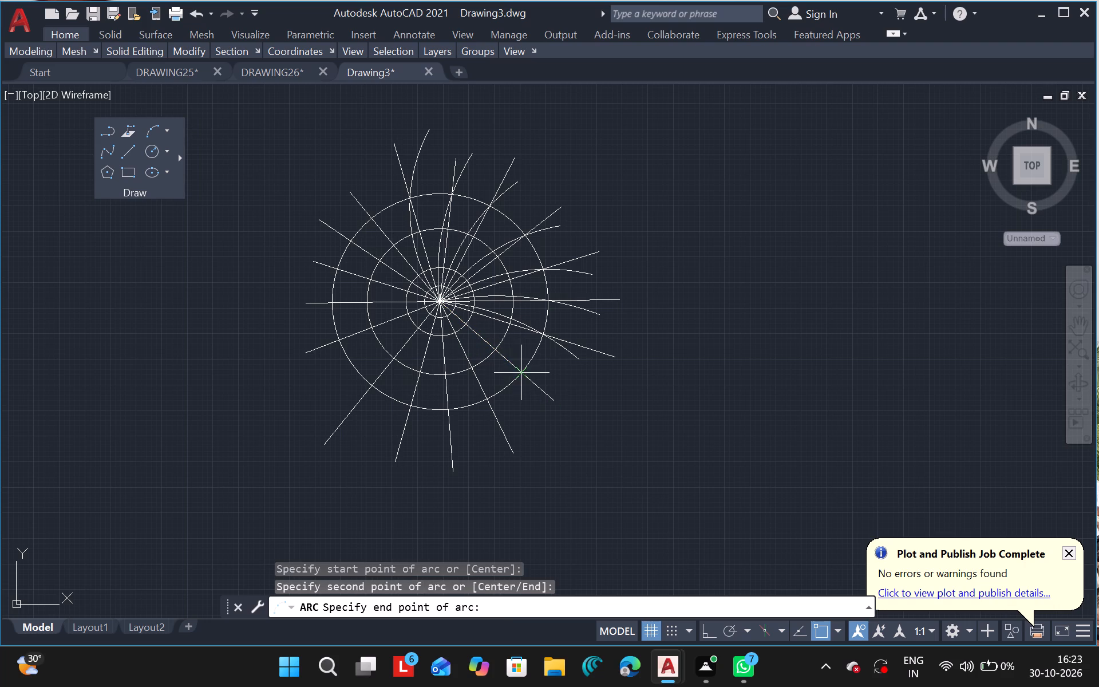
{"action": "left_click_drag", "start_coordinate": [517, 372], "coordinate": [535, 402]}
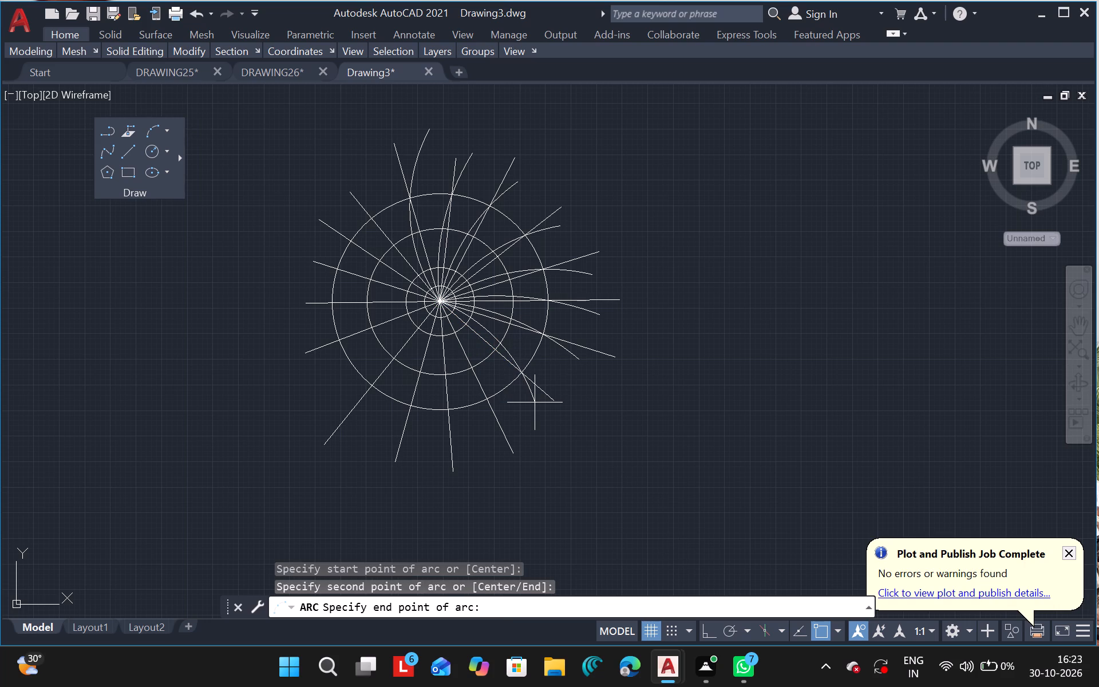
{"action": "left_click_drag", "start_coordinate": [535, 402], "coordinate": [536, 402]}
{"action": "left_click", "coordinate": [536, 402]}
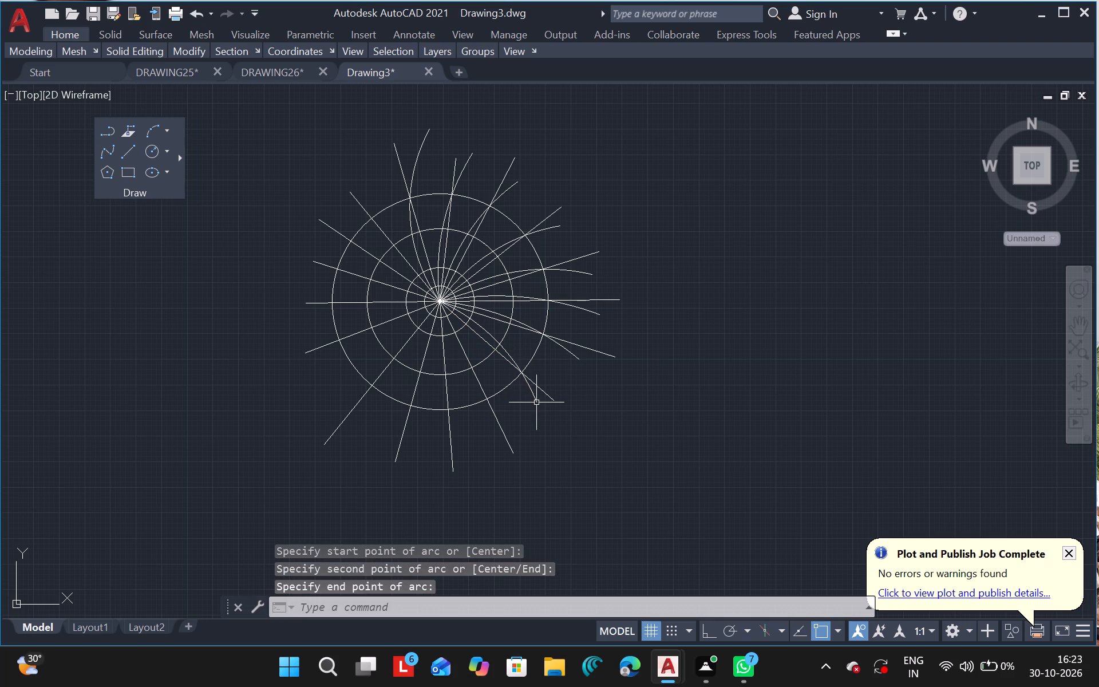
Draw a three-point arc from the common center through the outer circle's crossing with the steep down-right ray, ending beyond the circle, left of that ray.
{"action": "left_click", "coordinate": [145, 131]}
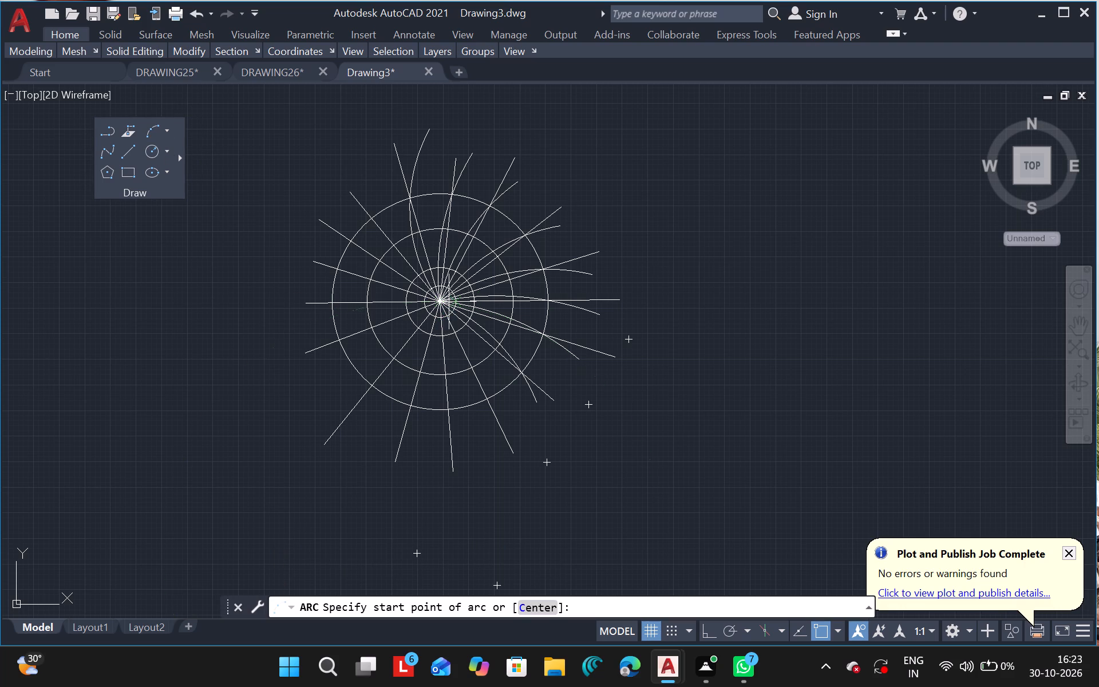
{"action": "left_click_drag", "start_coordinate": [441, 299], "coordinate": [479, 390]}
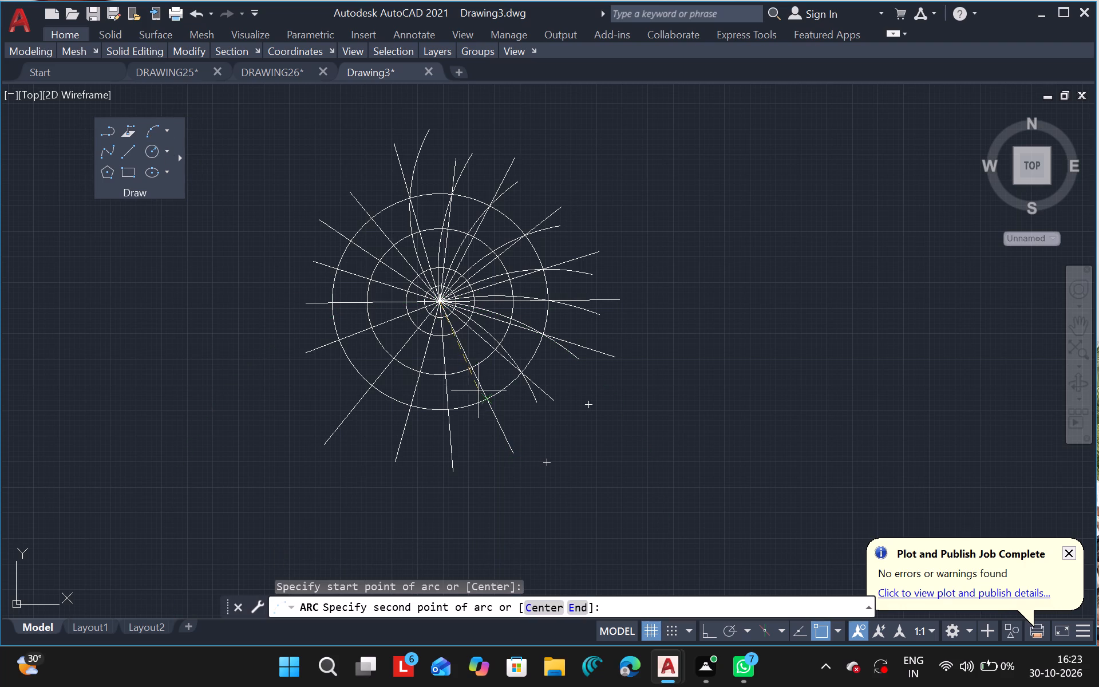
{"action": "left_click_drag", "start_coordinate": [479, 390], "coordinate": [485, 394]}
{"action": "left_click_drag", "start_coordinate": [485, 394], "coordinate": [504, 400]}
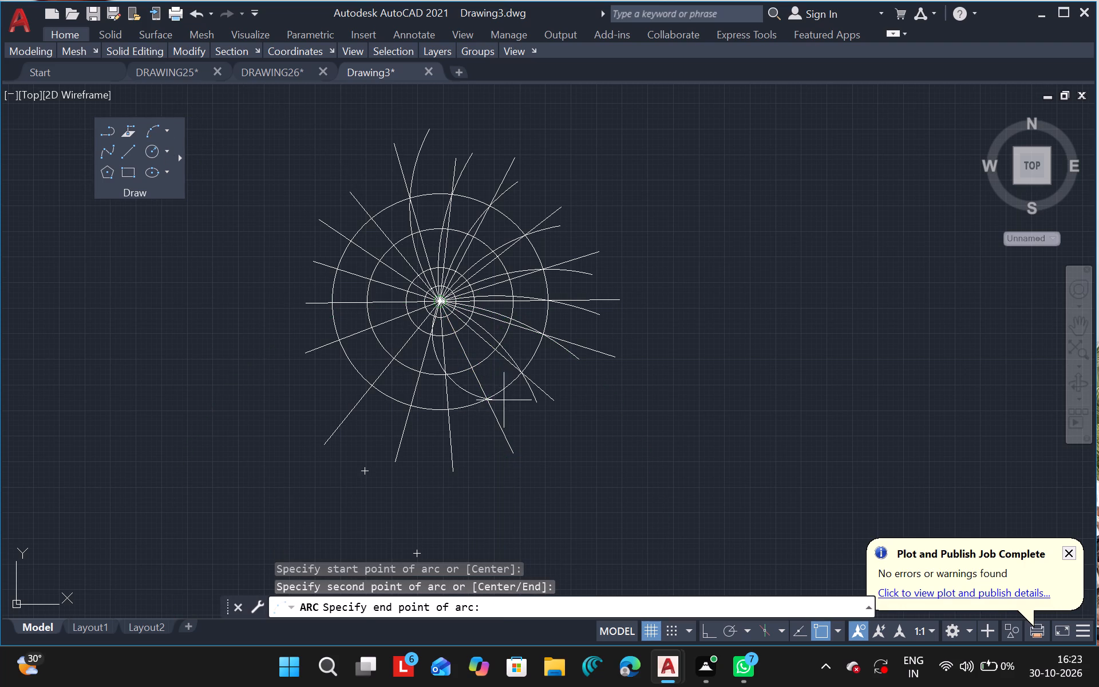
{"action": "left_click_drag", "start_coordinate": [504, 400], "coordinate": [496, 453]}
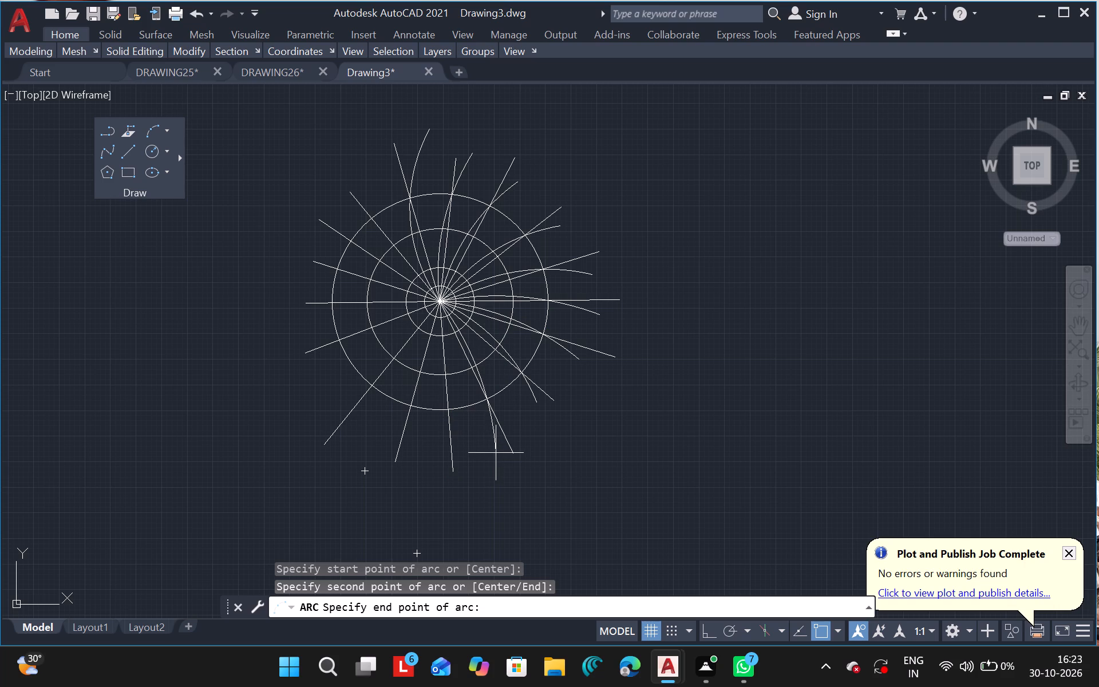
{"action": "left_click_drag", "start_coordinate": [496, 453], "coordinate": [495, 452]}
{"action": "left_click", "coordinate": [495, 452]}
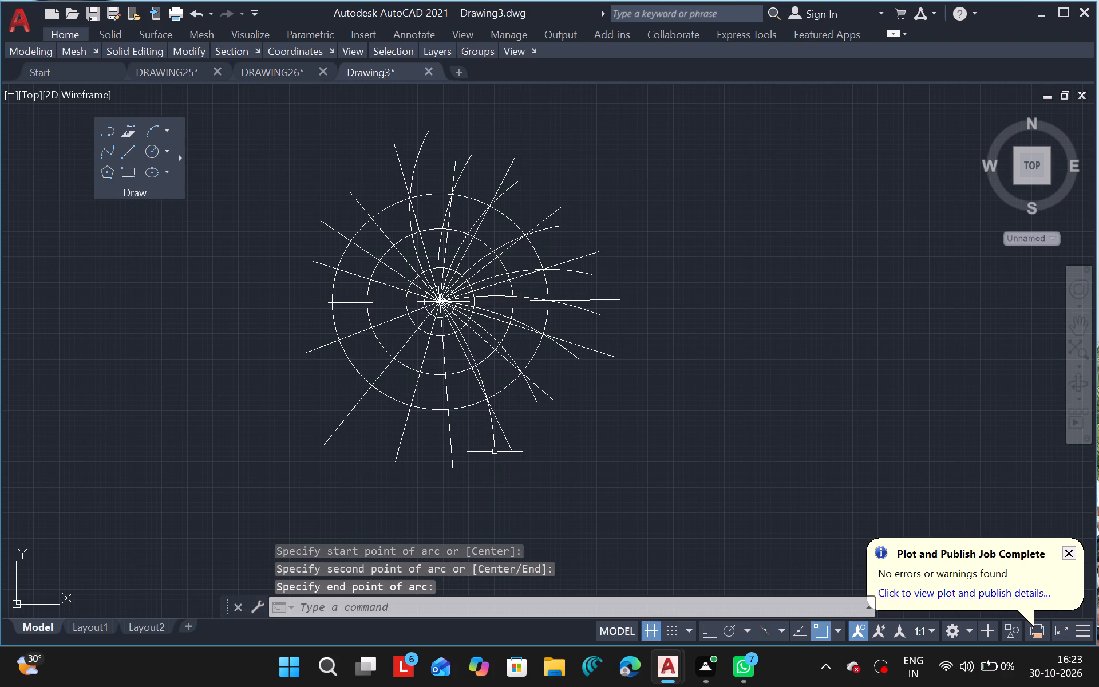
{"action": "key", "text": "Escape"}
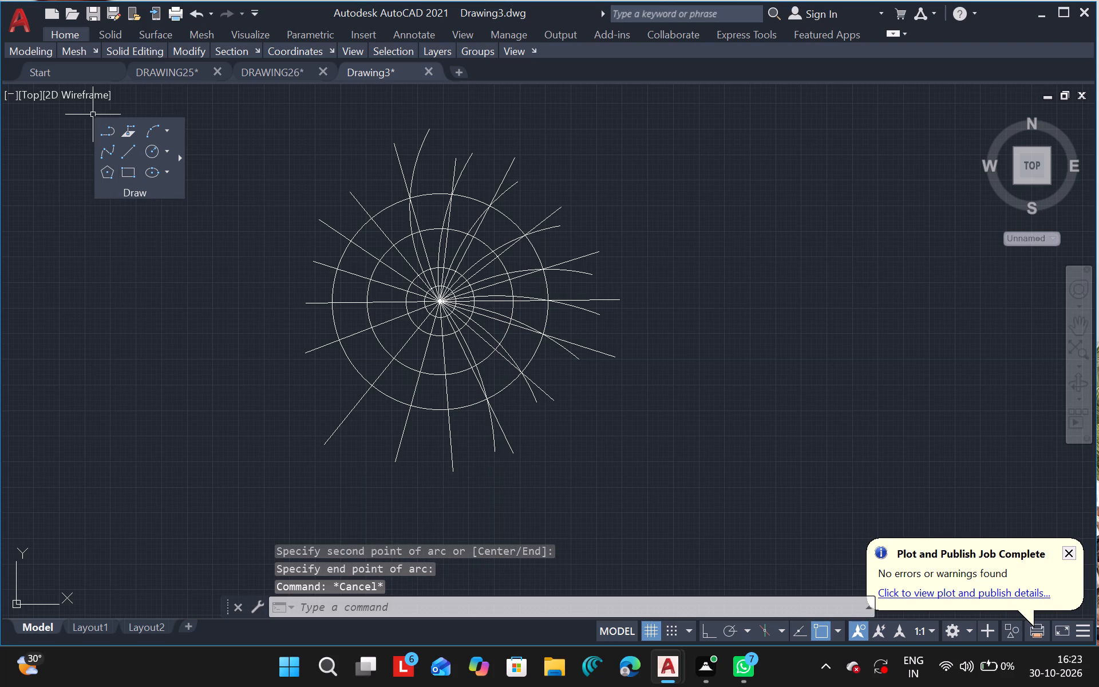
Draw a three-point arc from the common center through the outer circle's crossing with the near-vertical downward ray, ending beyond the circle, left of that ray.
{"action": "left_click", "coordinate": [151, 129]}
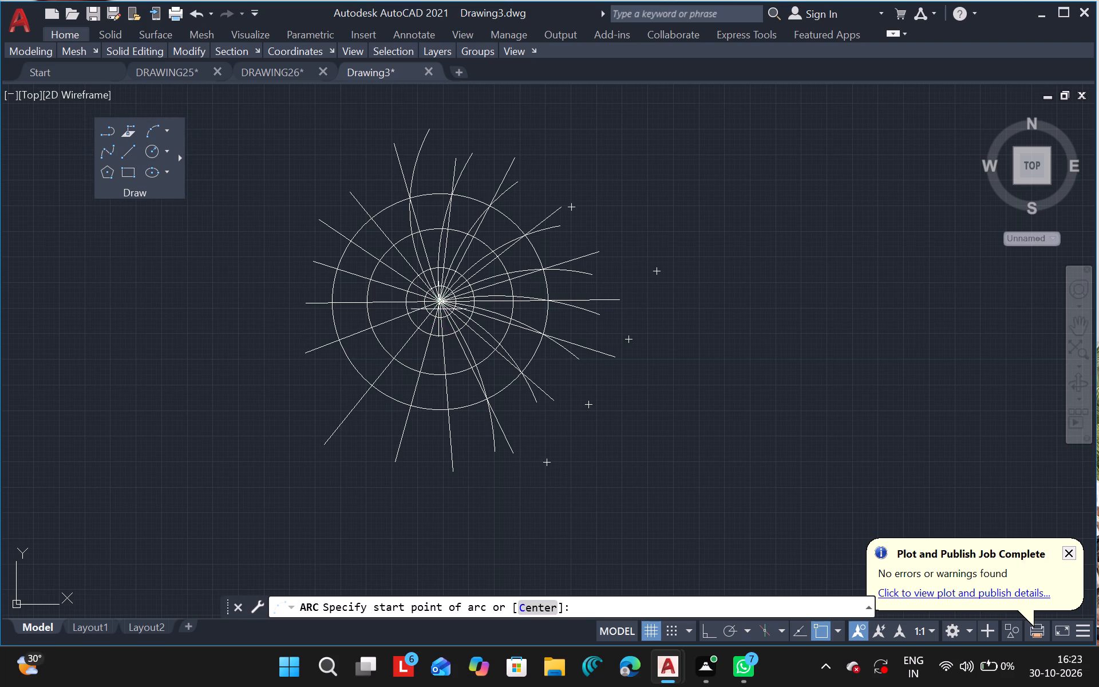
{"action": "left_click_drag", "start_coordinate": [438, 303], "coordinate": [448, 399]}
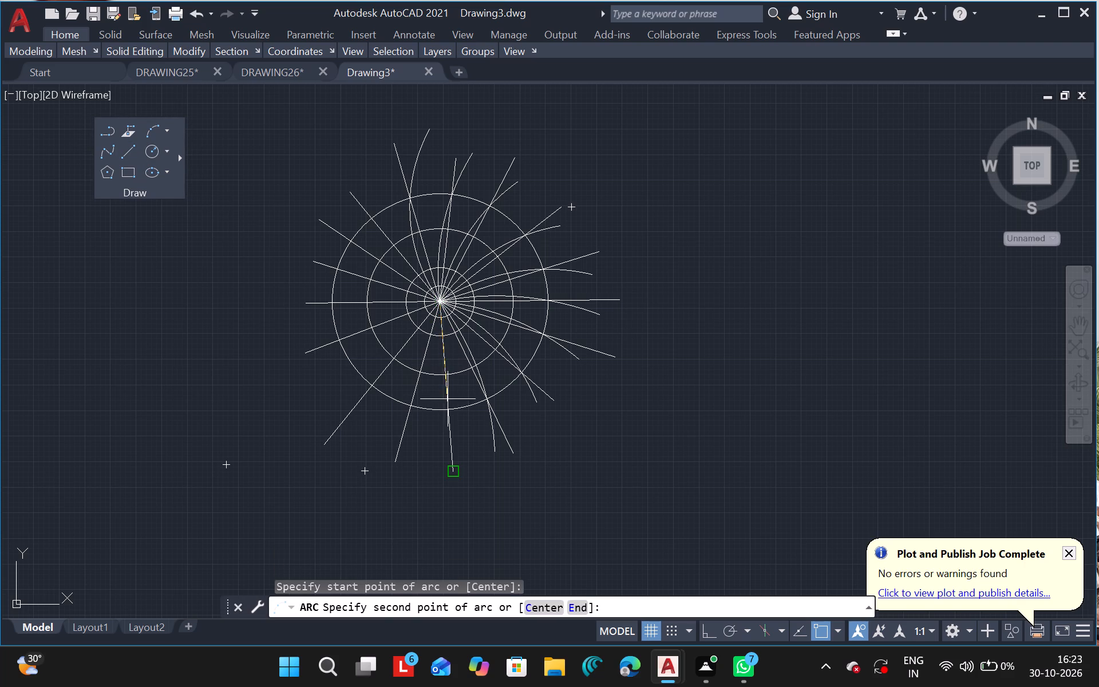
{"action": "left_click_drag", "start_coordinate": [448, 399], "coordinate": [450, 404]}
{"action": "left_click_drag", "start_coordinate": [450, 404], "coordinate": [429, 452]}
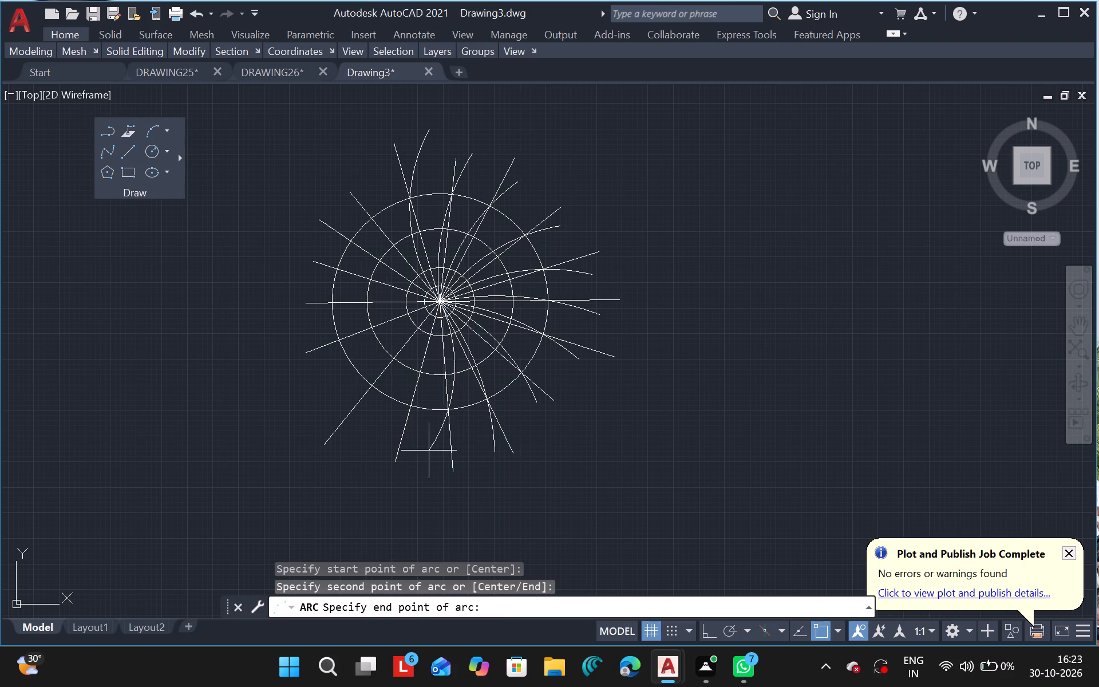
{"action": "left_click_drag", "start_coordinate": [429, 452], "coordinate": [437, 460]}
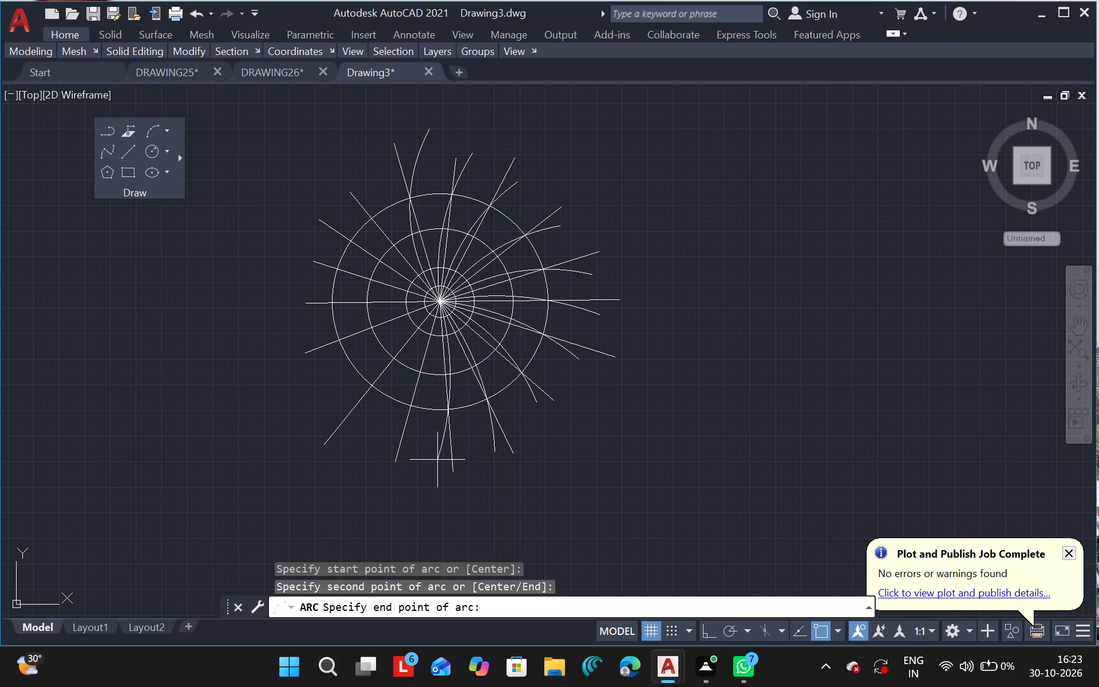
{"action": "left_click", "coordinate": [437, 460]}
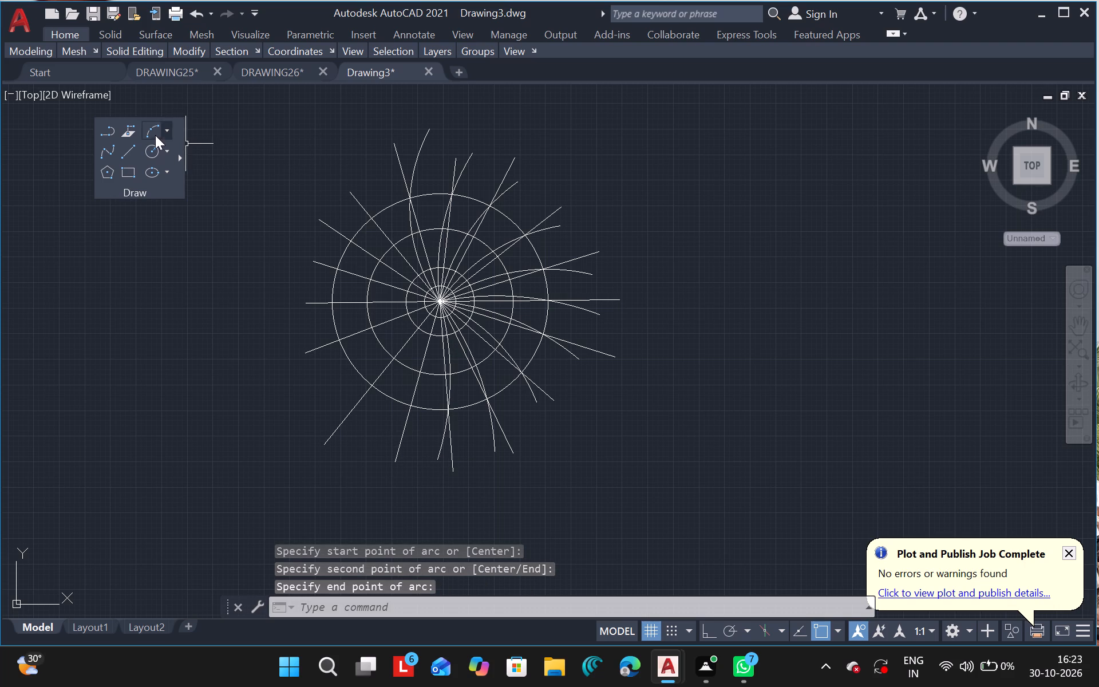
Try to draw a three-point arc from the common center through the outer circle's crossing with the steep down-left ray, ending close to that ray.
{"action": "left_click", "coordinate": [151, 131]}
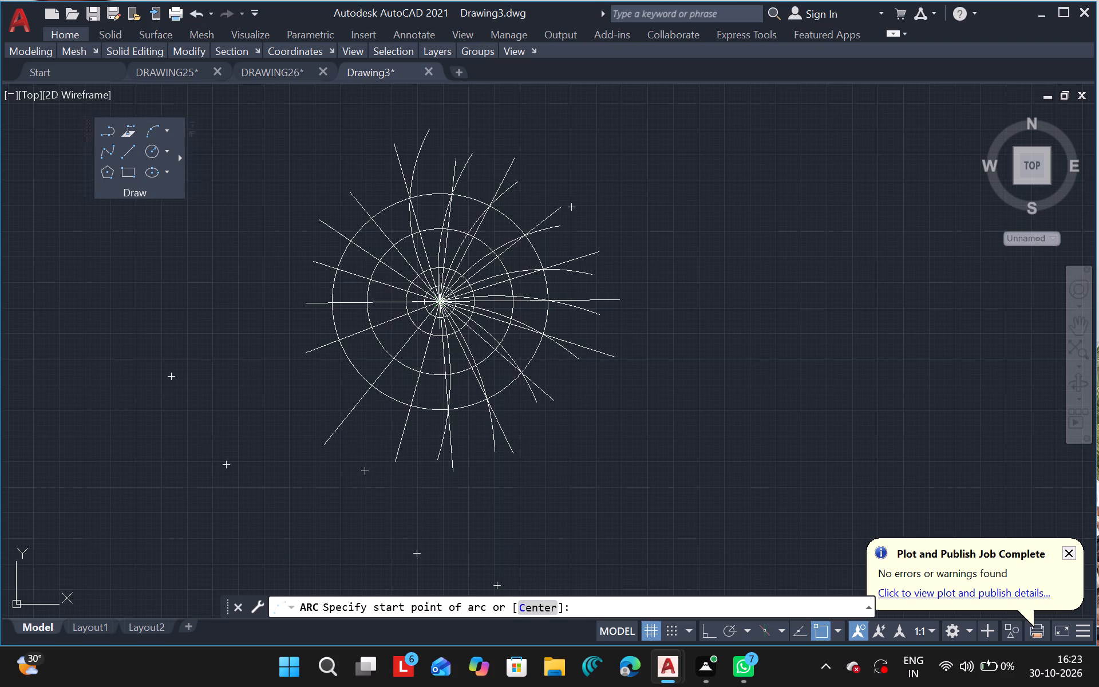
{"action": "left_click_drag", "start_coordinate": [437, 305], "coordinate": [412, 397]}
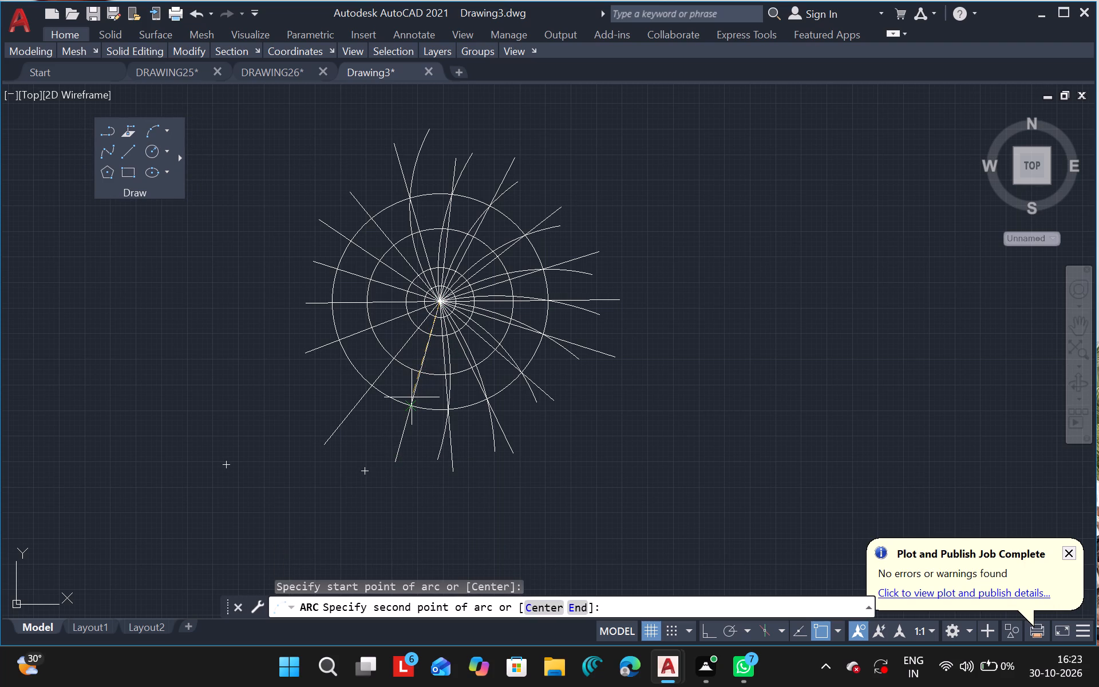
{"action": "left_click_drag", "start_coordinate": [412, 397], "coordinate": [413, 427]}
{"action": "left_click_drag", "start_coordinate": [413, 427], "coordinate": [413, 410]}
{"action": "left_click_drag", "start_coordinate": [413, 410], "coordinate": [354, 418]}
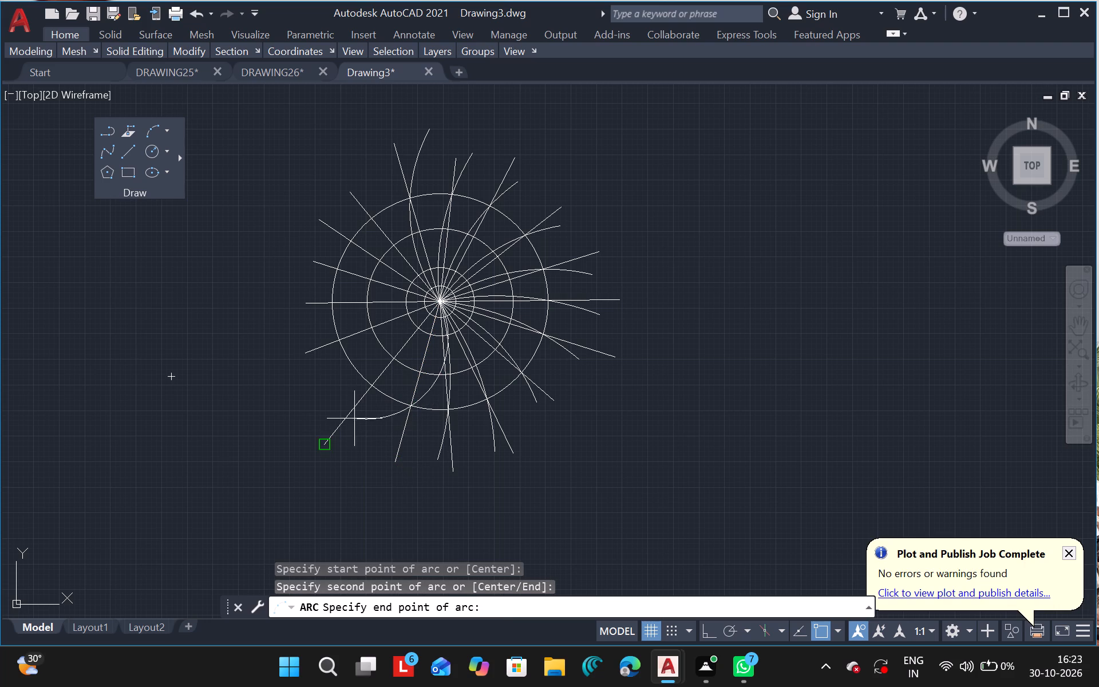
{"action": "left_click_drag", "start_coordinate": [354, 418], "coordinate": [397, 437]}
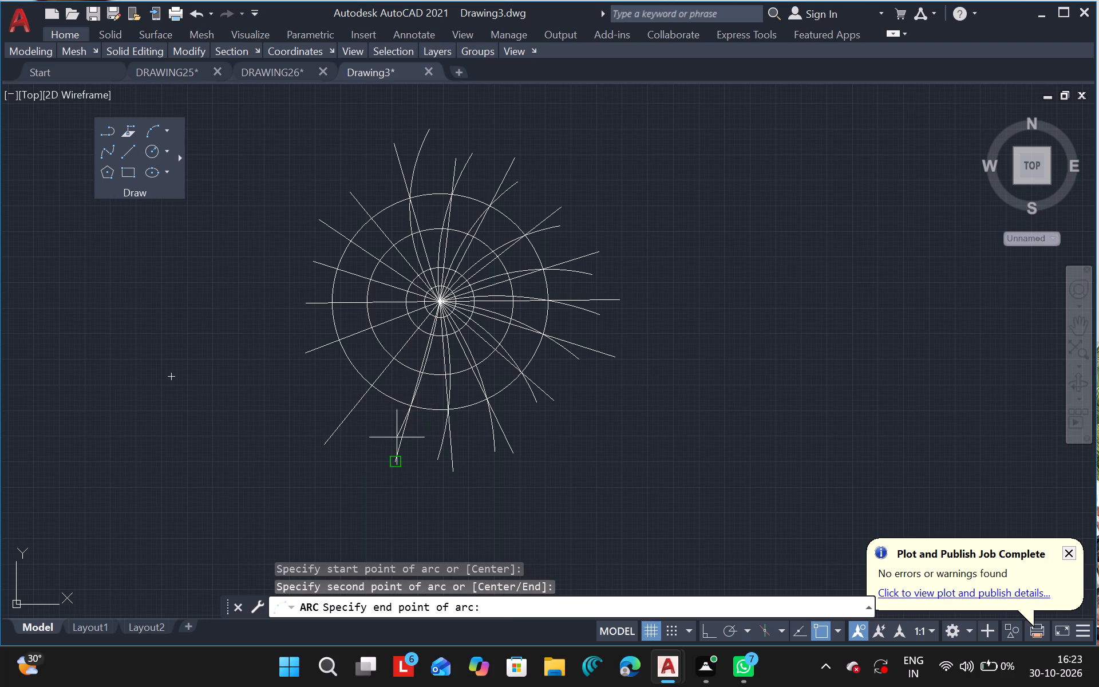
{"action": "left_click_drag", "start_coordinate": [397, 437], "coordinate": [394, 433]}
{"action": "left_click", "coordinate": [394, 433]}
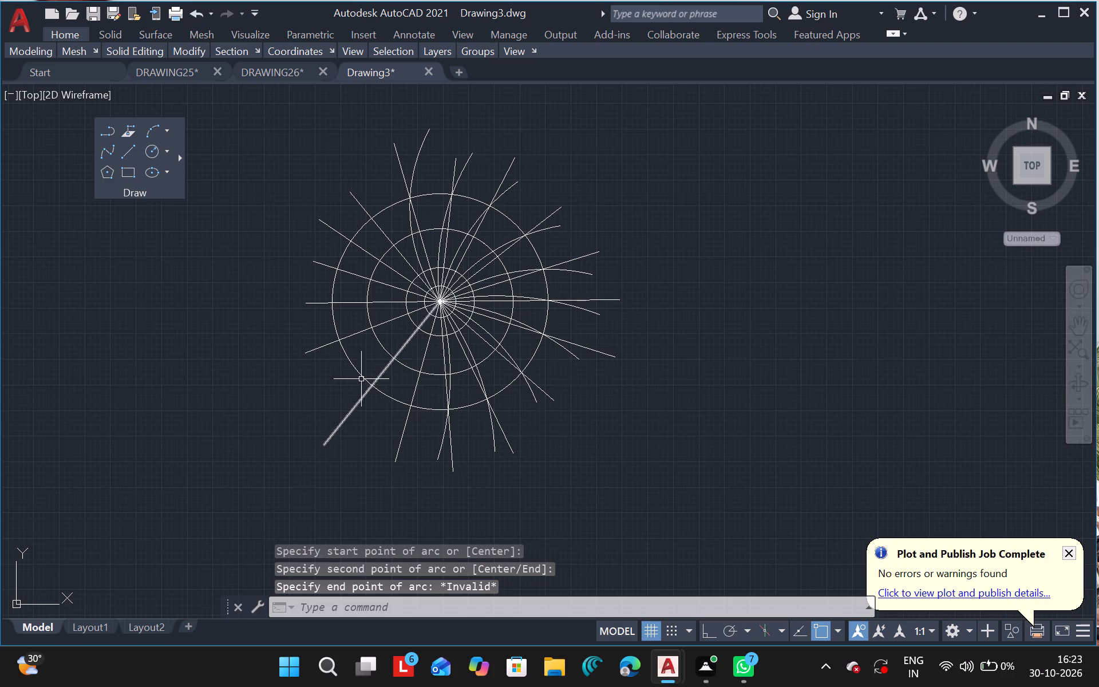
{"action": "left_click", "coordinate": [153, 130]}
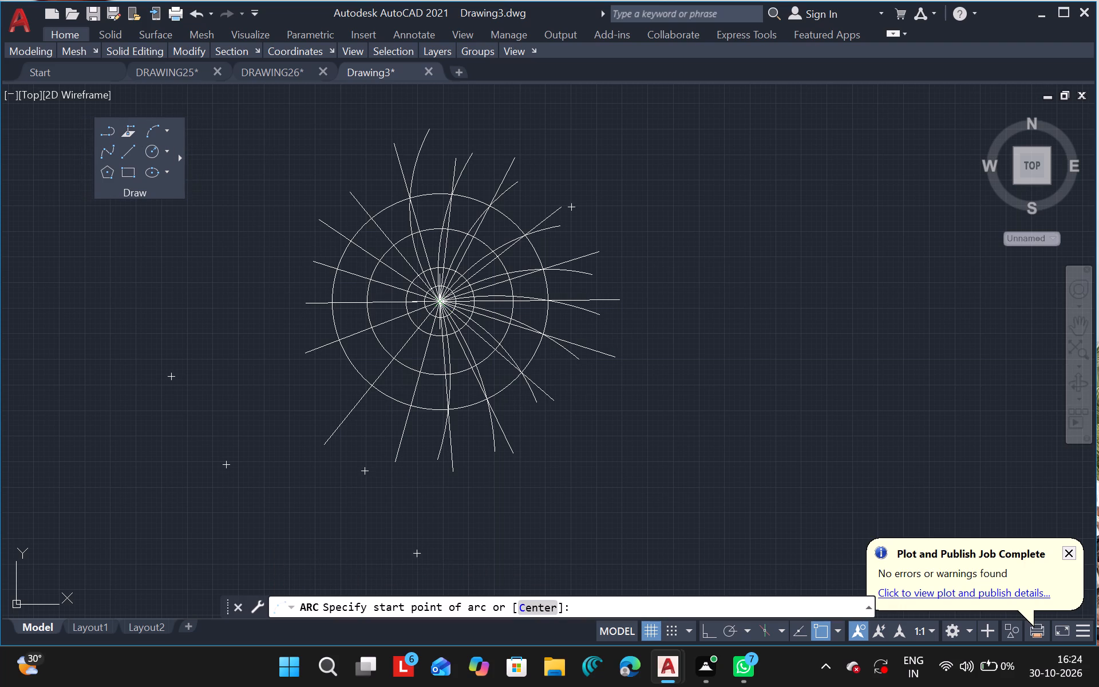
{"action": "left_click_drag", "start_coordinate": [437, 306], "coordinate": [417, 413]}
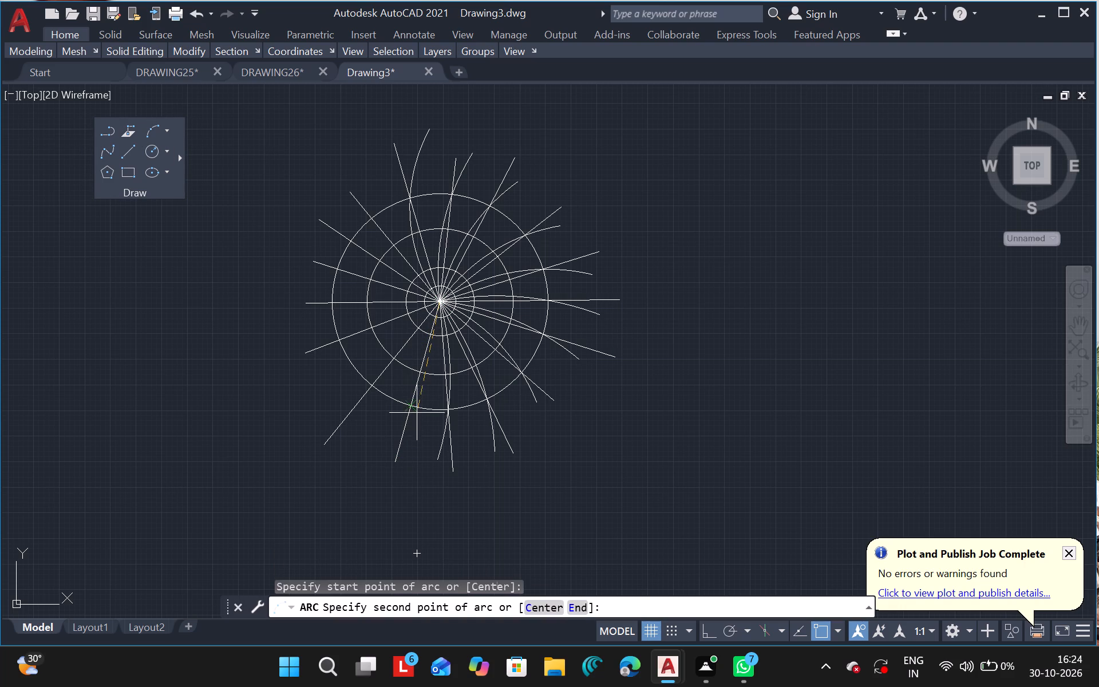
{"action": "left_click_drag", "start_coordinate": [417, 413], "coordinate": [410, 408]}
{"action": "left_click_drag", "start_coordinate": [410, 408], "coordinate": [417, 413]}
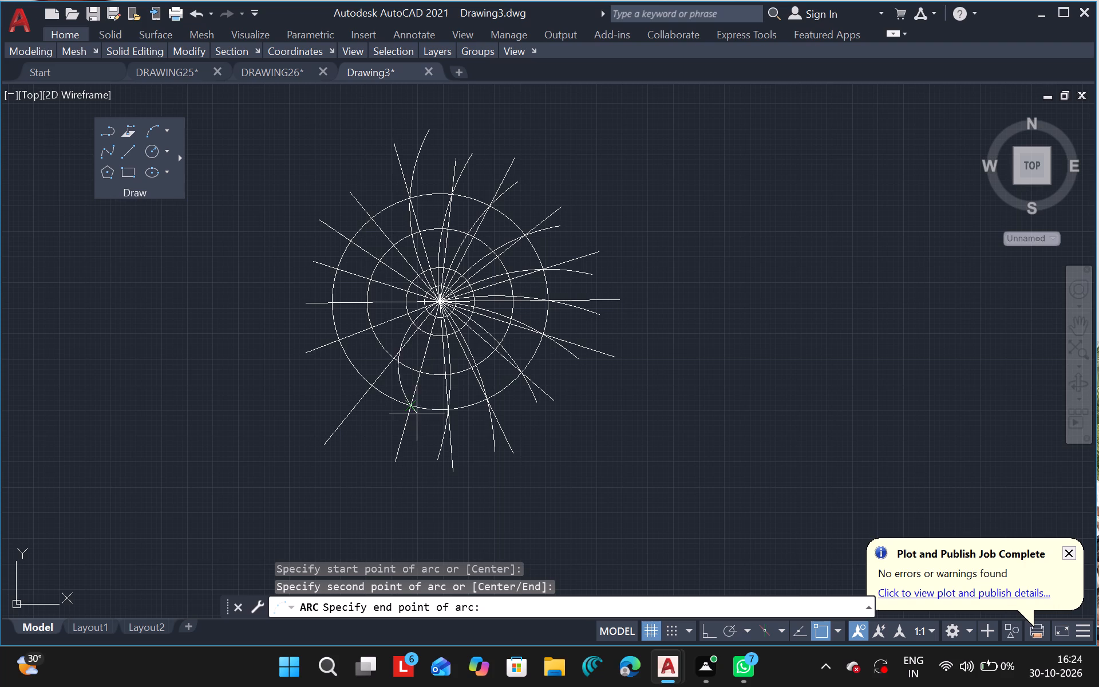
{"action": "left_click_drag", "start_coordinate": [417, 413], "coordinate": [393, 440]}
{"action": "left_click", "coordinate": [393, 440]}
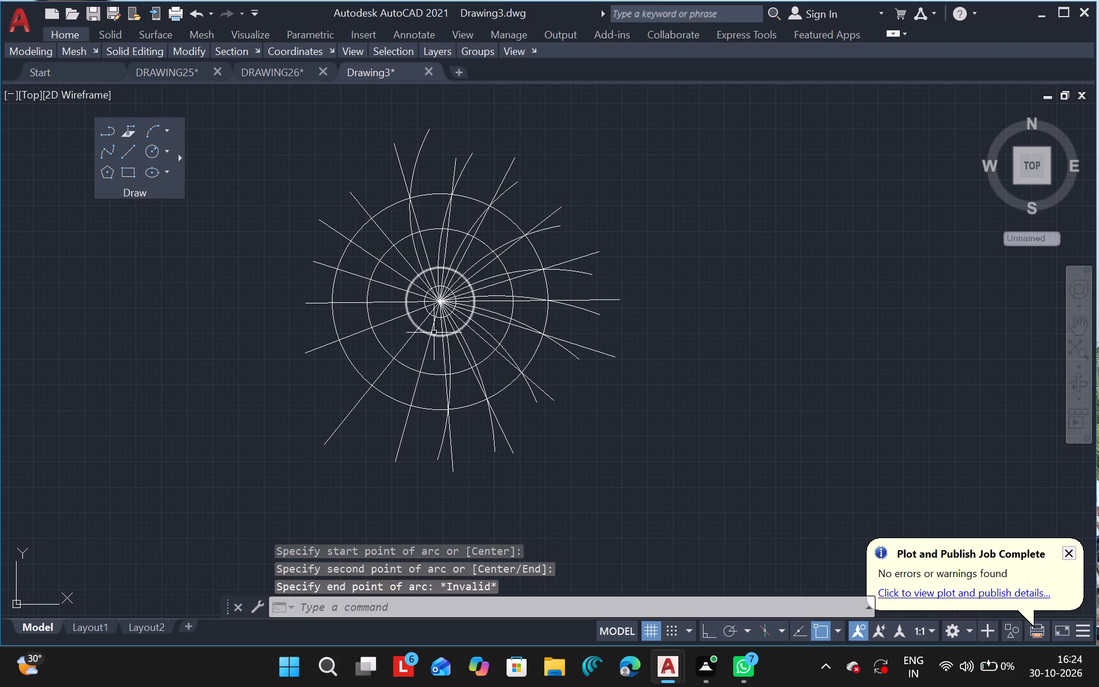
Draw a three-point arc from the common center through the outer circle's crossing with the steep down-left ray, ending beyond the circle, left of that ray.
{"action": "left_click", "coordinate": [149, 135]}
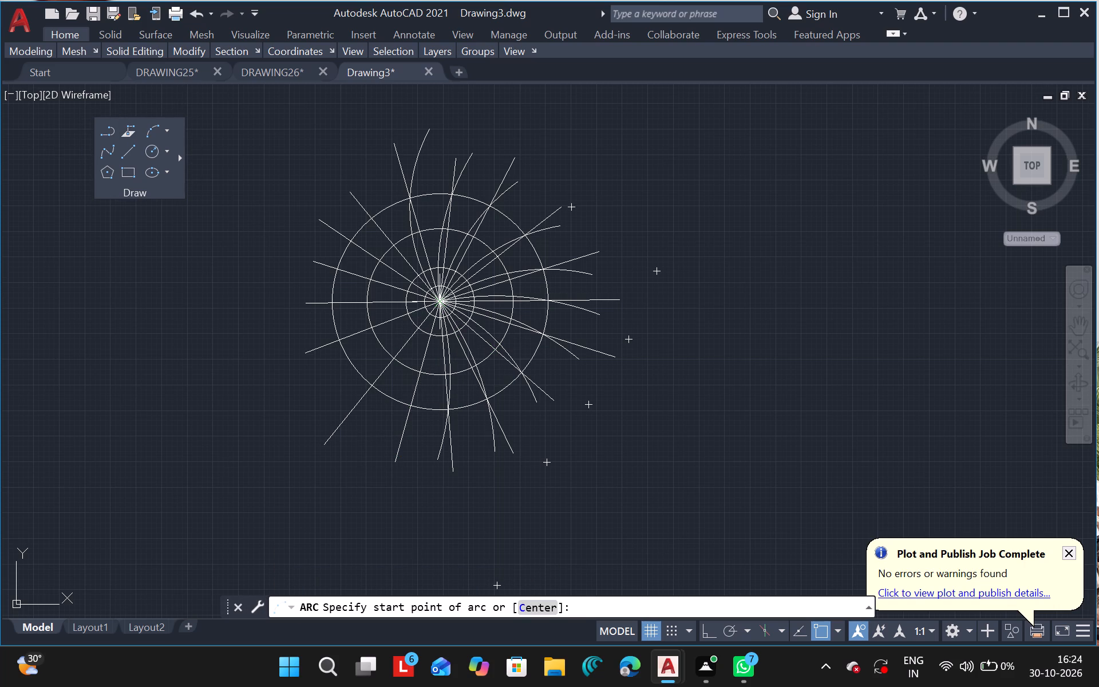
{"action": "left_click_drag", "start_coordinate": [442, 302], "coordinate": [408, 401]}
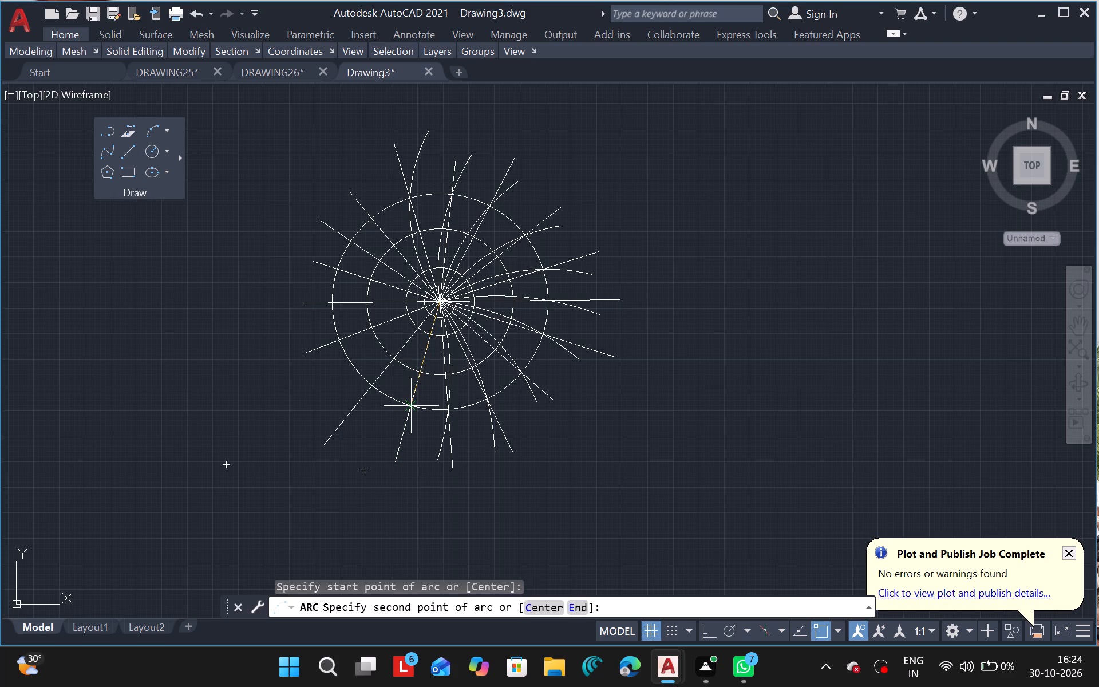
{"action": "left_click_drag", "start_coordinate": [408, 401], "coordinate": [413, 404]}
{"action": "left_click_drag", "start_coordinate": [413, 404], "coordinate": [366, 448]}
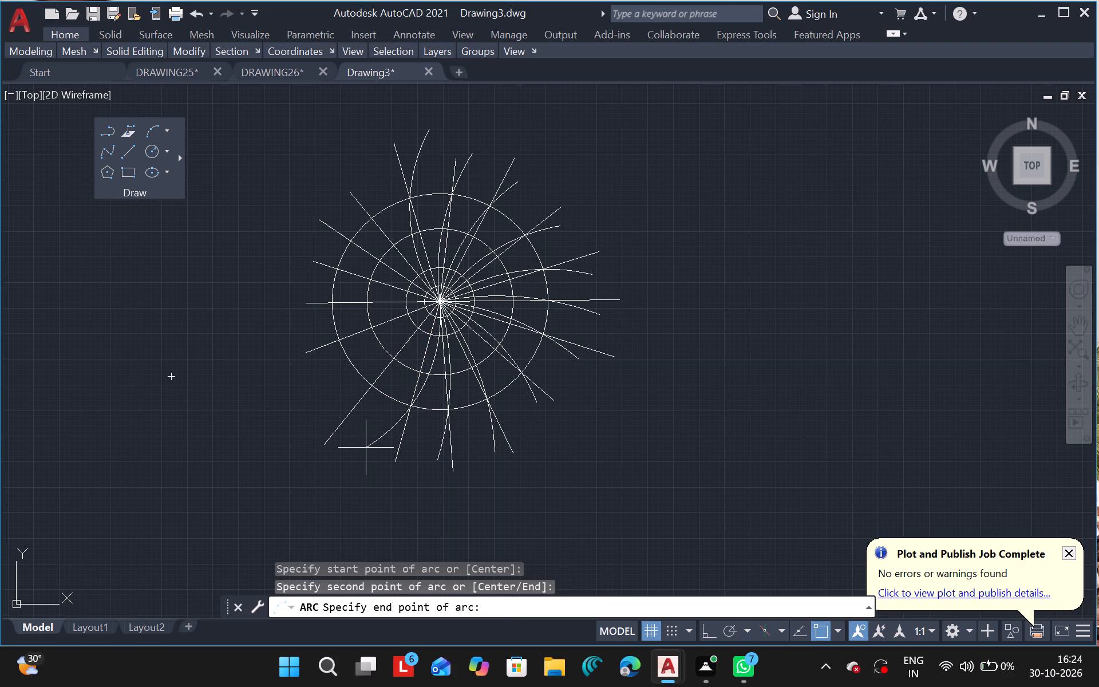
{"action": "left_click_drag", "start_coordinate": [366, 448], "coordinate": [352, 549]}
{"action": "left_click_drag", "start_coordinate": [352, 549], "coordinate": [361, 455]}
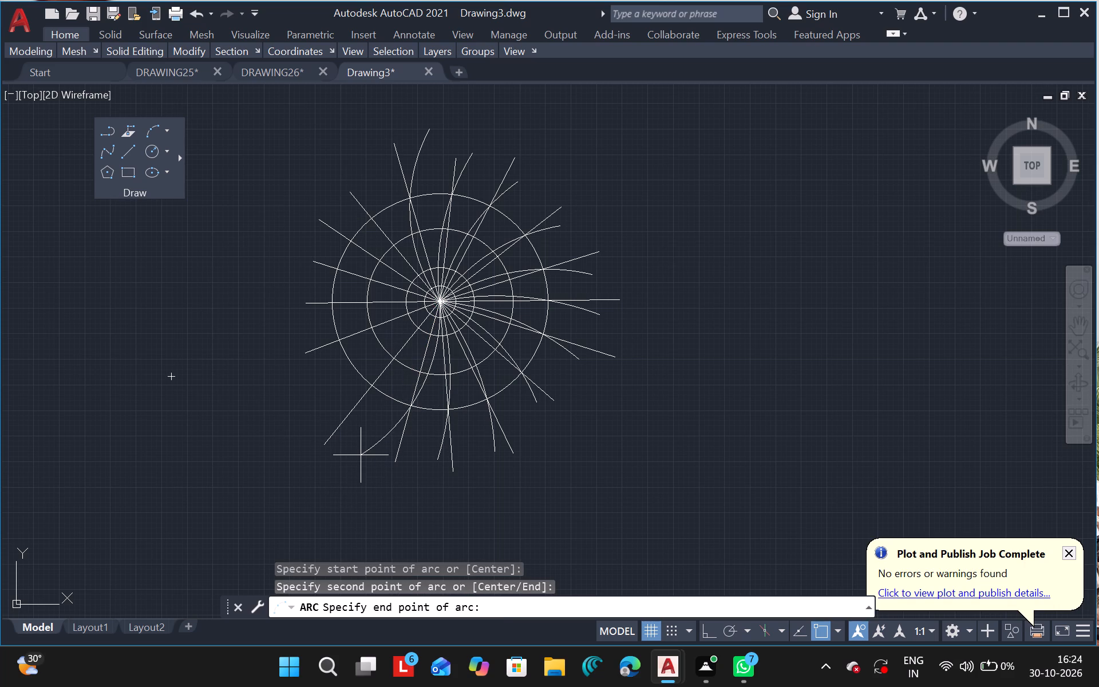
{"action": "left_click", "coordinate": [361, 455]}
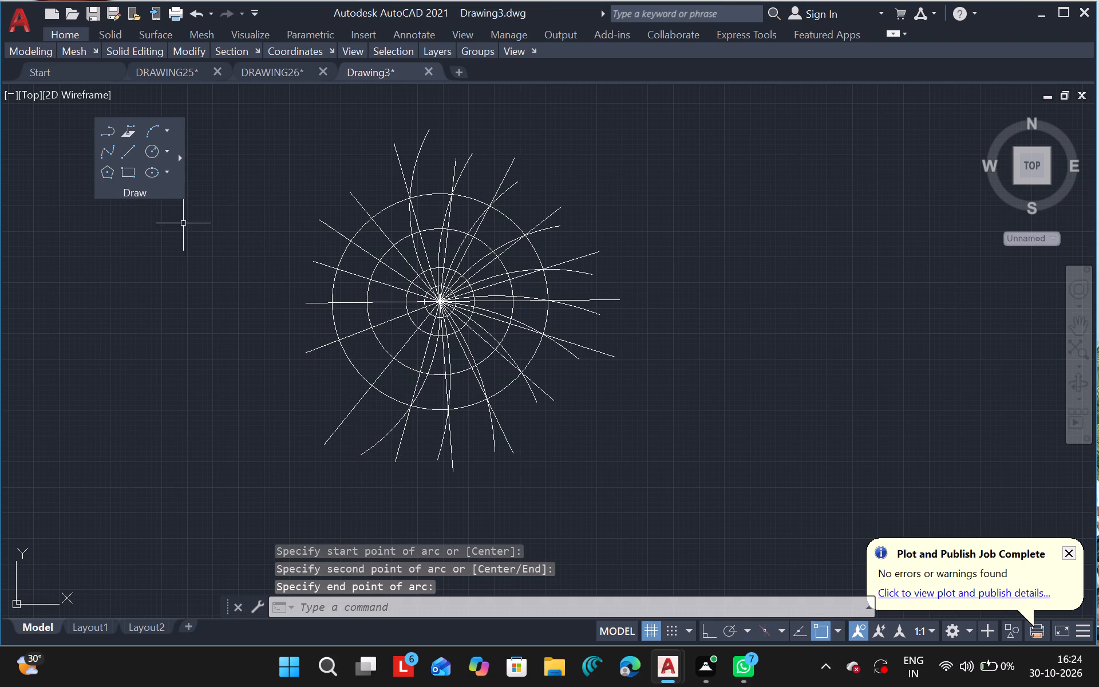
Draw a three-point arc from the common center through the outer circle's crossing with the roughly 50-degree down-left ray, ending beyond the circle, above that ray.
{"action": "left_click", "coordinate": [153, 128]}
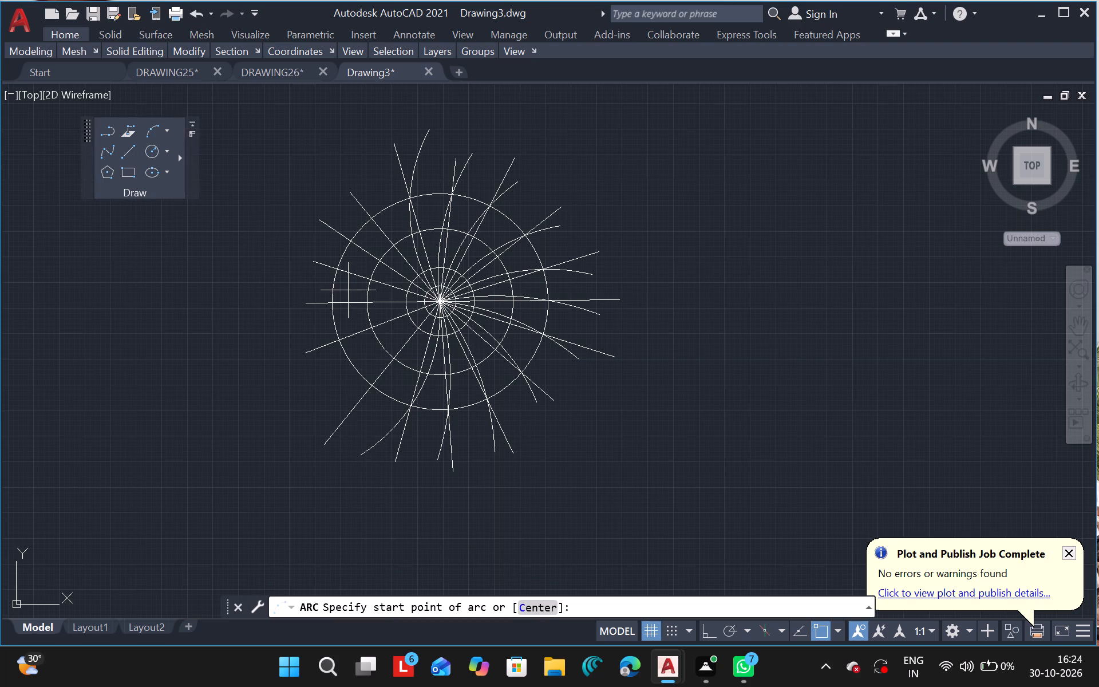
{"action": "left_click_drag", "start_coordinate": [437, 301], "coordinate": [367, 429]}
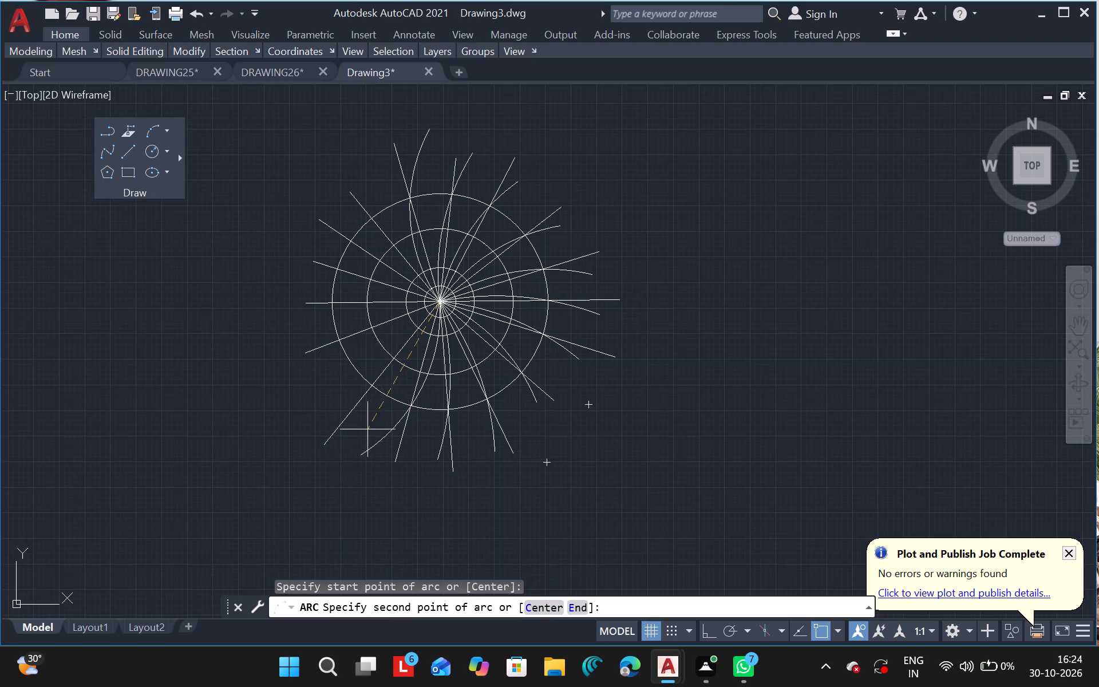
{"action": "left_click_drag", "start_coordinate": [367, 429], "coordinate": [371, 388]}
{"action": "left_click_drag", "start_coordinate": [371, 388], "coordinate": [333, 410]}
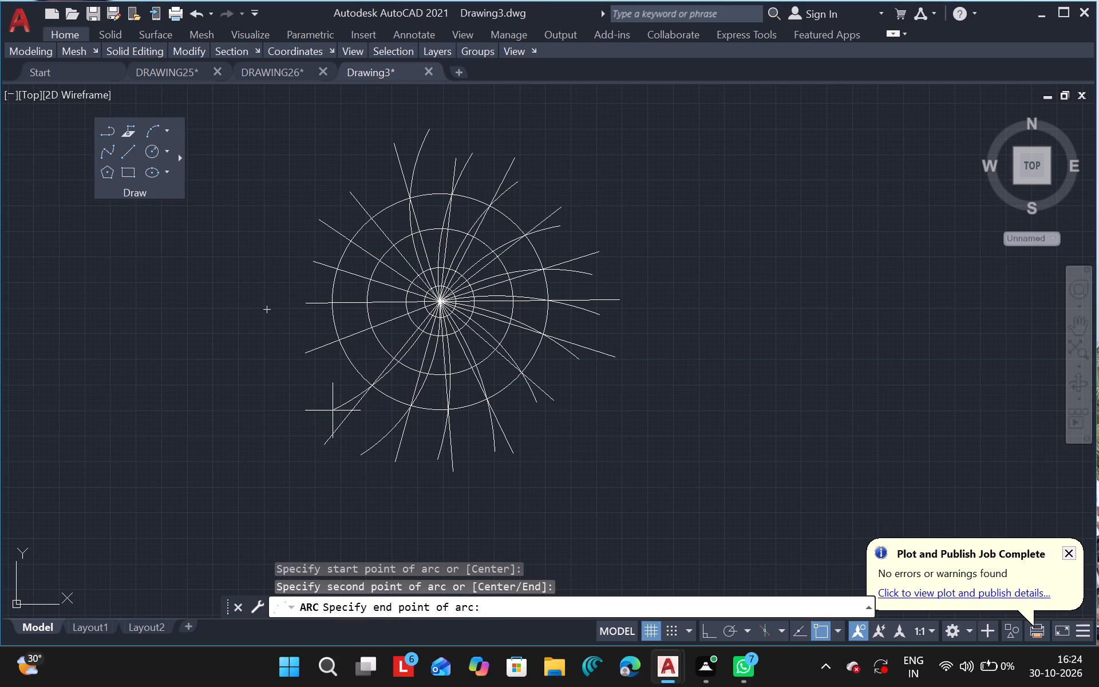
{"action": "left_click_drag", "start_coordinate": [333, 410], "coordinate": [333, 408]}
{"action": "left_click", "coordinate": [333, 408]}
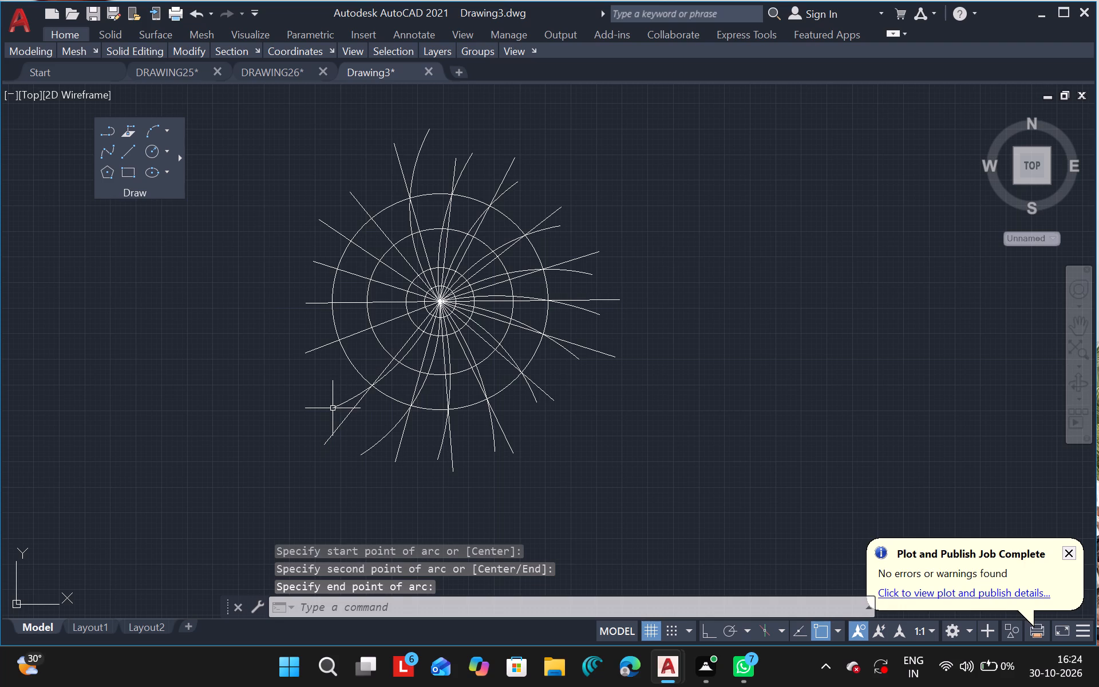
{"action": "key", "text": "Escape"}
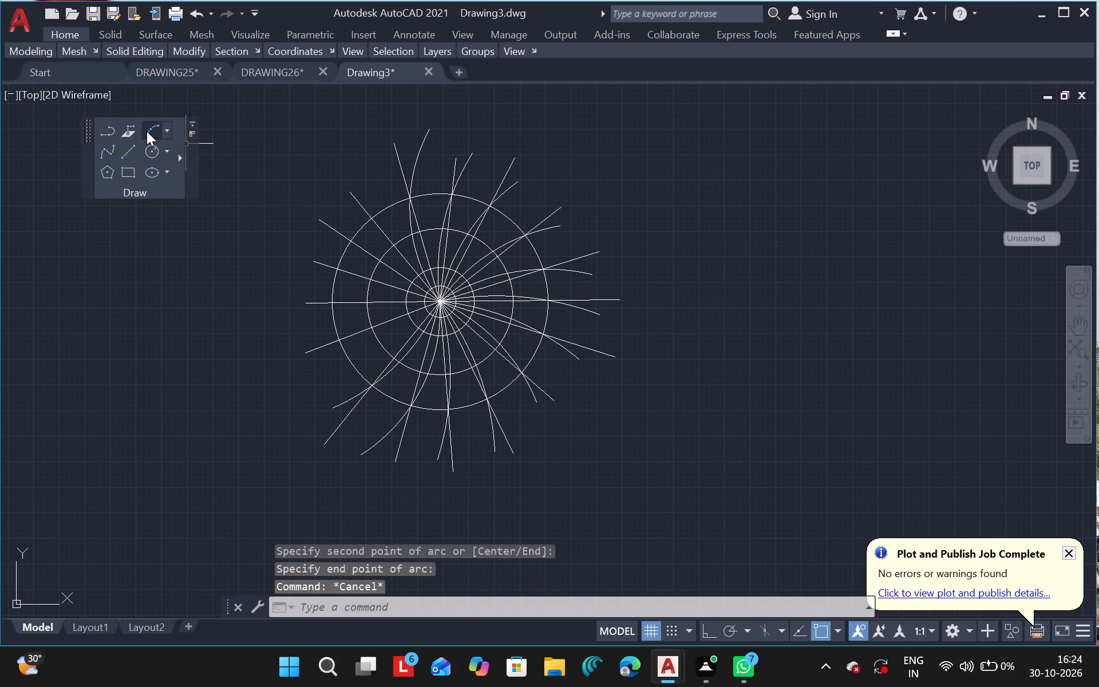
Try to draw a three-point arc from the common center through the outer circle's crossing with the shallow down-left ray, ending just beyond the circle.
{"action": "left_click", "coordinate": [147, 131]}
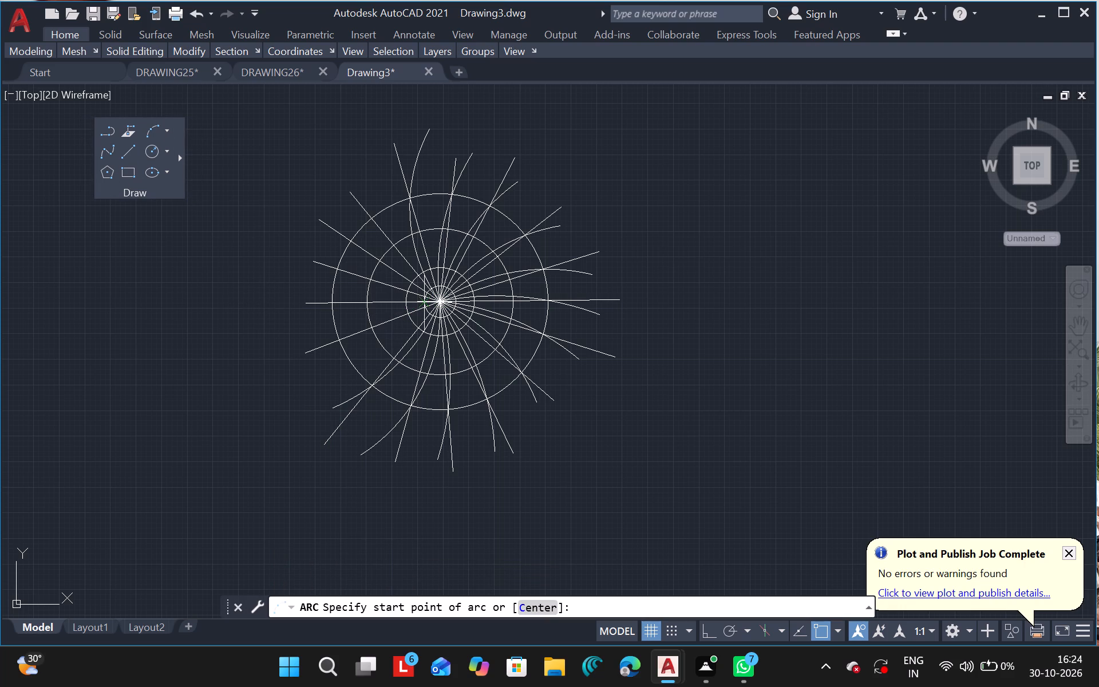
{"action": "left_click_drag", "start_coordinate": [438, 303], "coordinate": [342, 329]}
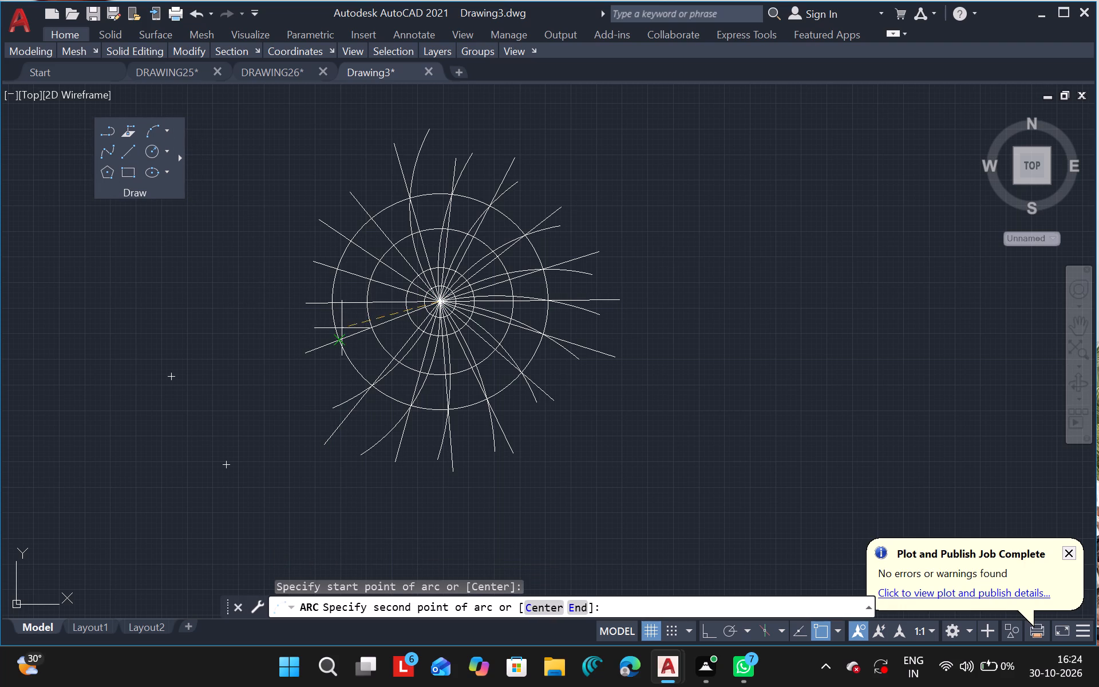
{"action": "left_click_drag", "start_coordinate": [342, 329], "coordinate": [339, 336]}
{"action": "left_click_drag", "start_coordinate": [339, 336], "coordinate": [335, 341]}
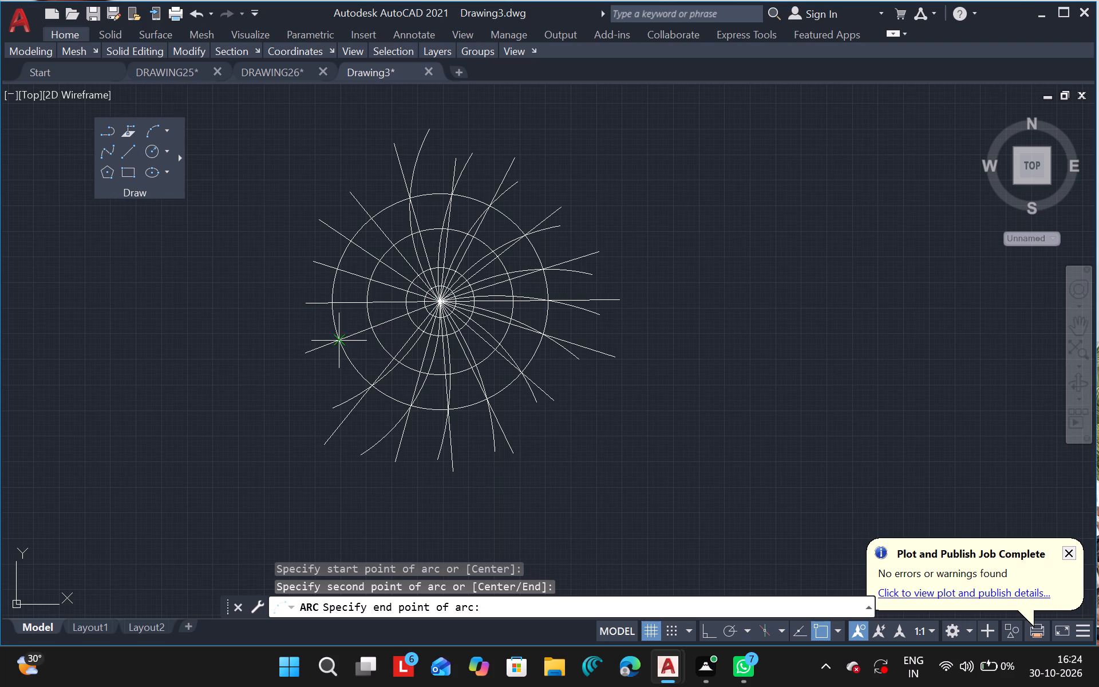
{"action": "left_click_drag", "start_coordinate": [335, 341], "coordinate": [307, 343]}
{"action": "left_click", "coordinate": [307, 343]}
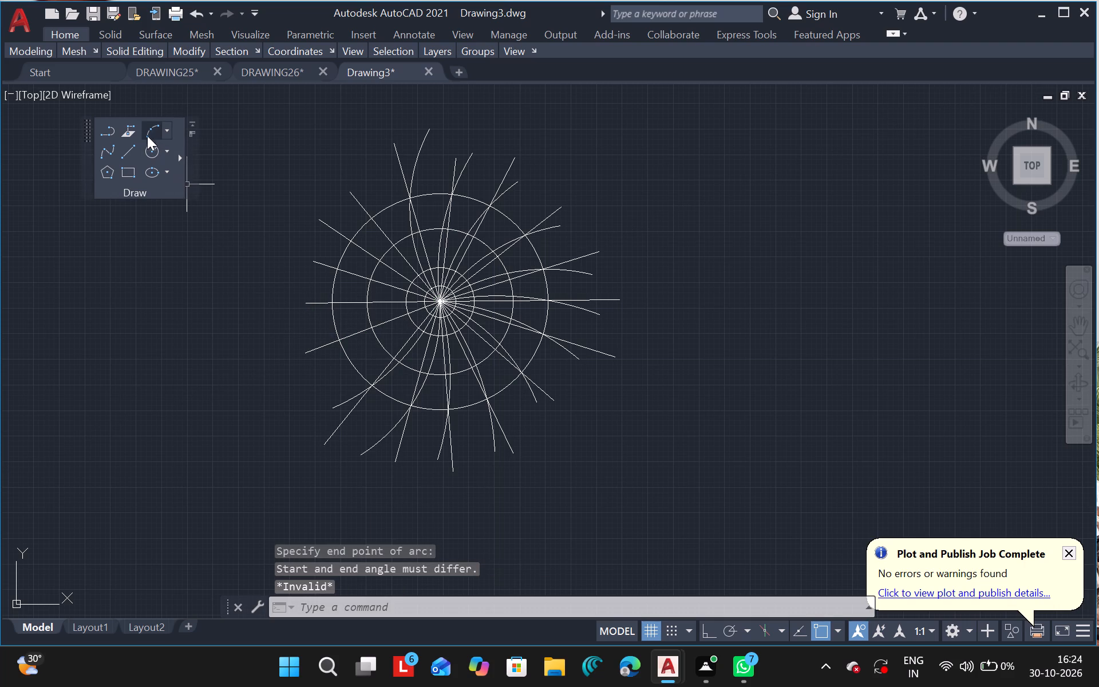
Draw a three-point arc from the common center through the outer circle's crossing with the shallow down-left ray, ending well beyond the circle, above that ray's line.
{"action": "left_click_drag", "start_coordinate": [146, 131], "coordinate": [436, 394]}
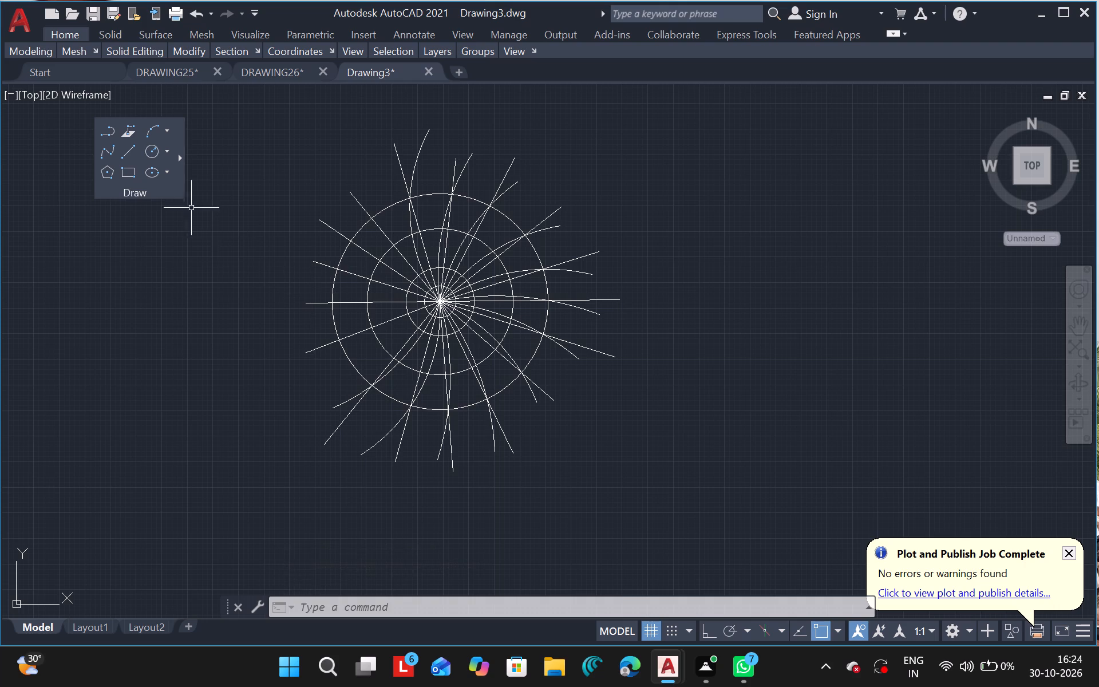
{"action": "left_click", "coordinate": [159, 133]}
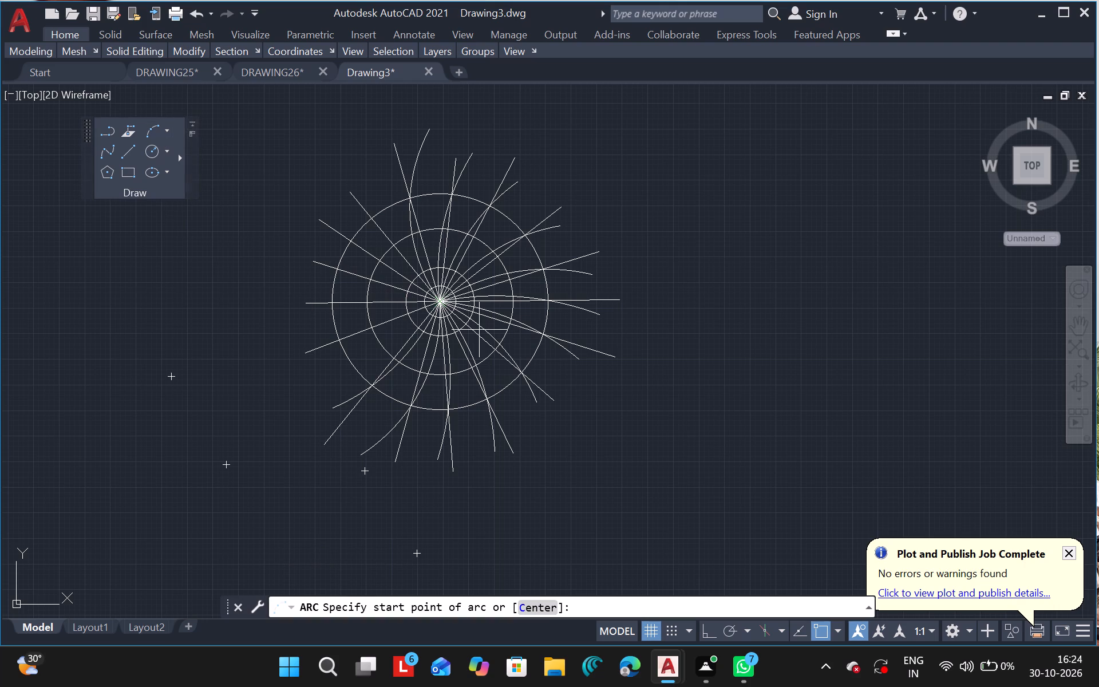
{"action": "left_click_drag", "start_coordinate": [442, 303], "coordinate": [374, 336]}
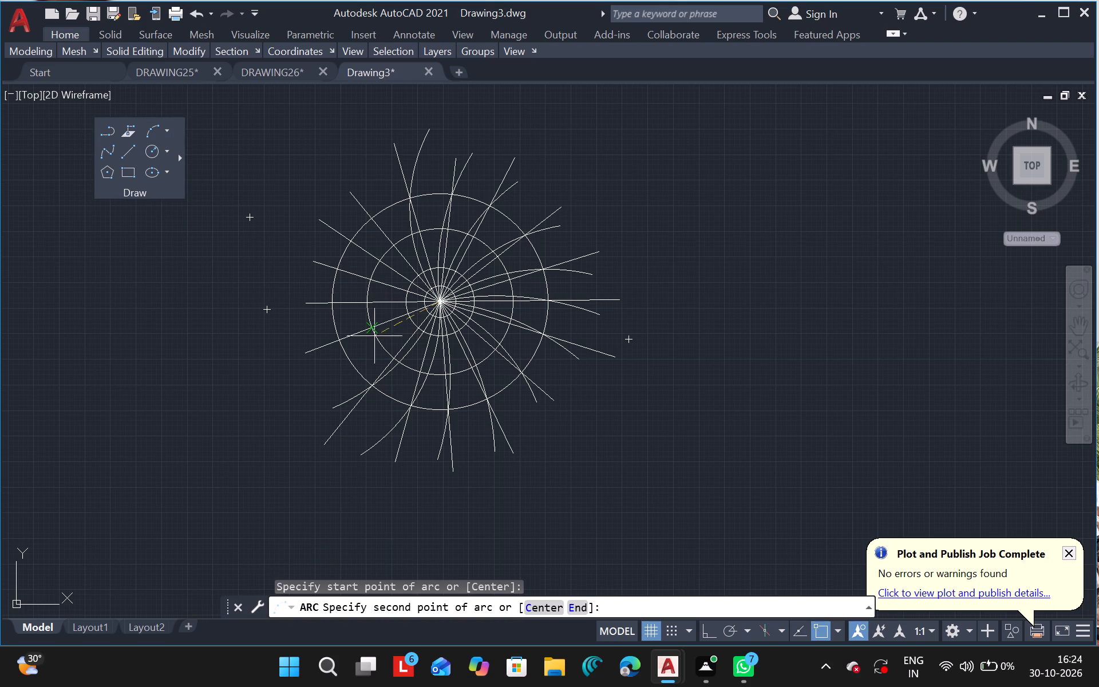
{"action": "left_click_drag", "start_coordinate": [374, 336], "coordinate": [341, 338]}
{"action": "left_click", "coordinate": [341, 338]}
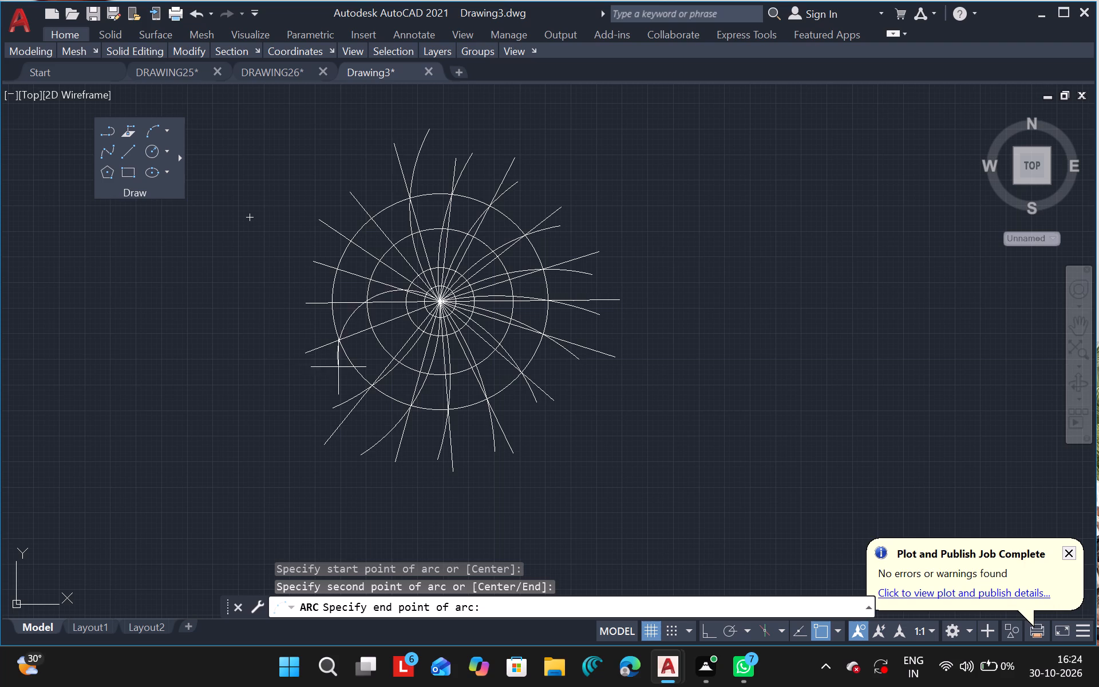
{"action": "left_click", "coordinate": [284, 343]}
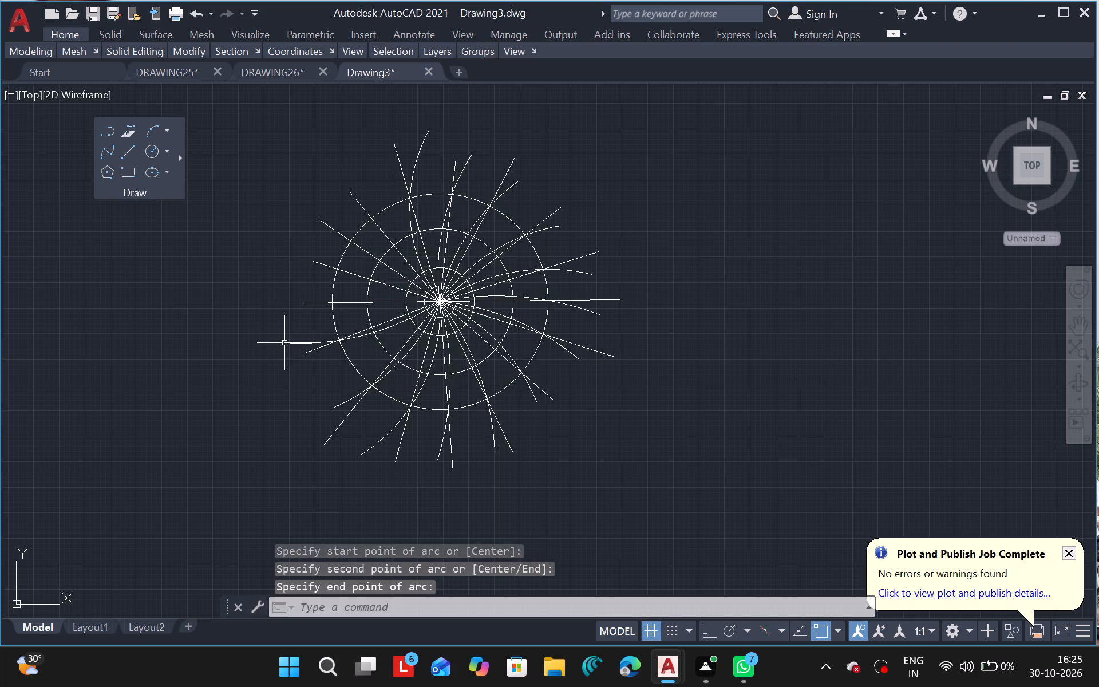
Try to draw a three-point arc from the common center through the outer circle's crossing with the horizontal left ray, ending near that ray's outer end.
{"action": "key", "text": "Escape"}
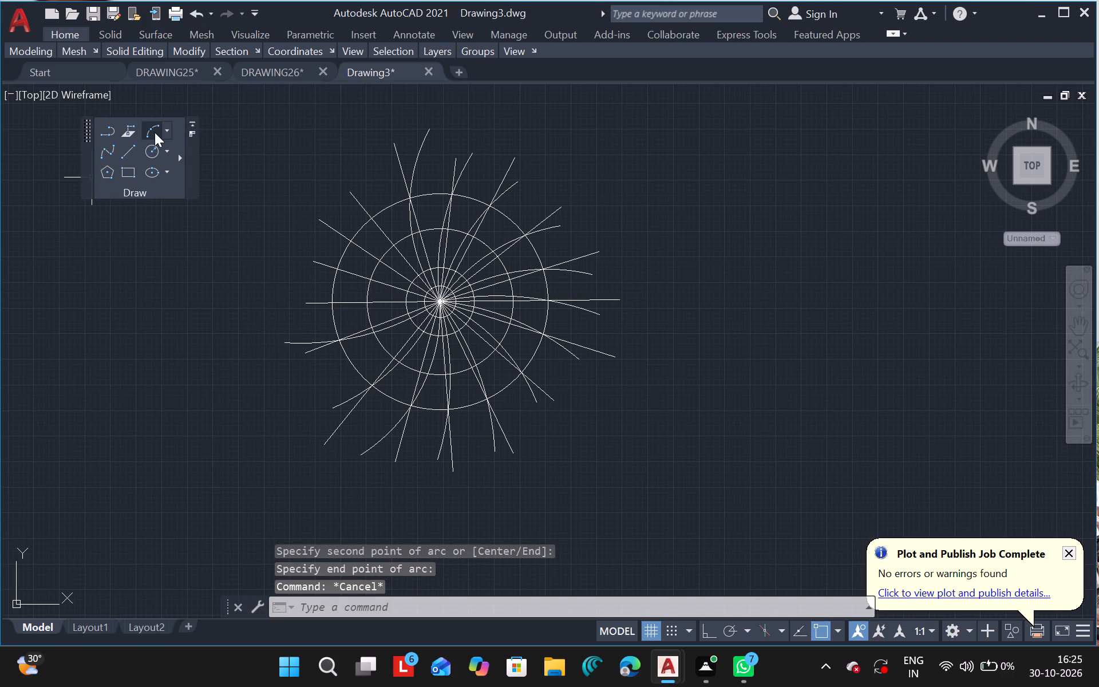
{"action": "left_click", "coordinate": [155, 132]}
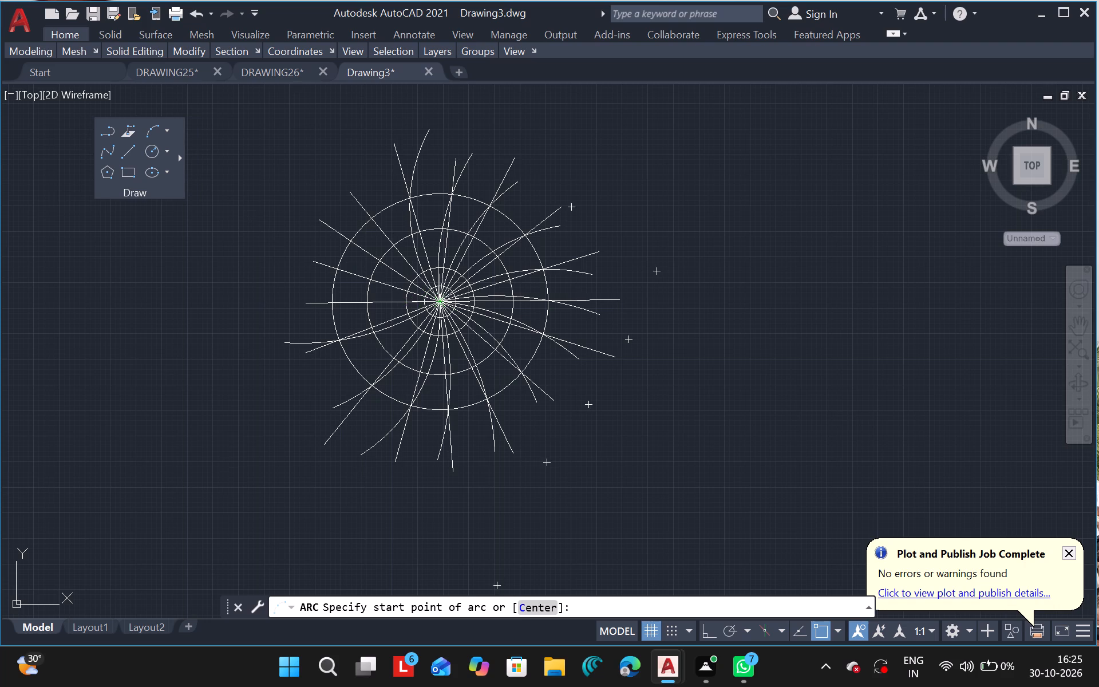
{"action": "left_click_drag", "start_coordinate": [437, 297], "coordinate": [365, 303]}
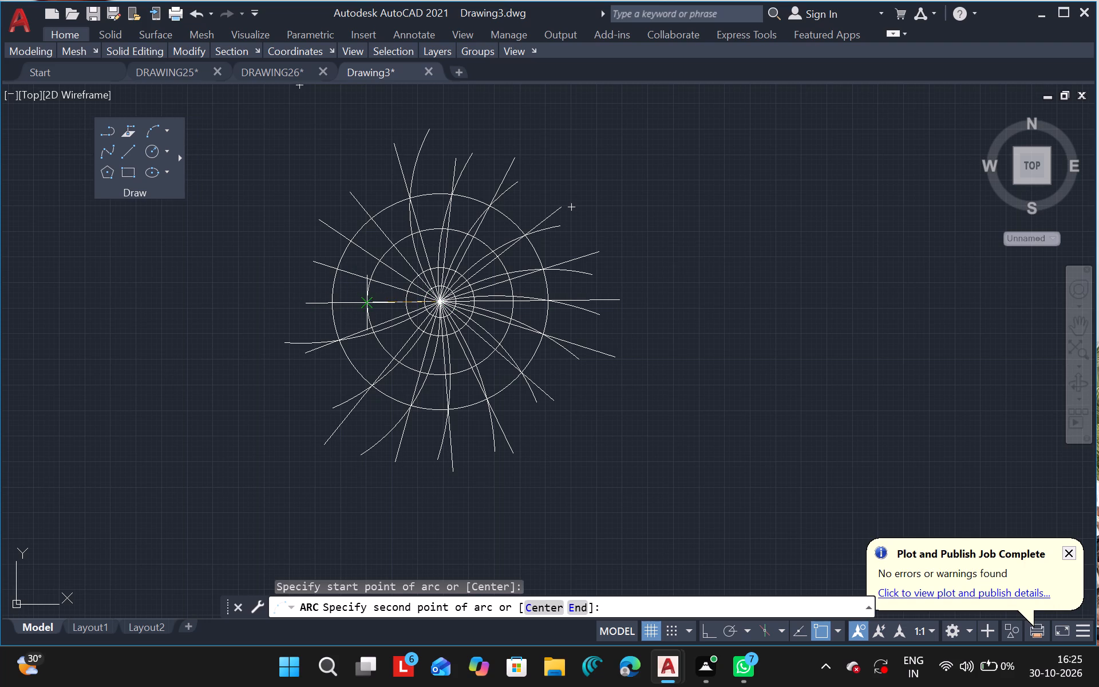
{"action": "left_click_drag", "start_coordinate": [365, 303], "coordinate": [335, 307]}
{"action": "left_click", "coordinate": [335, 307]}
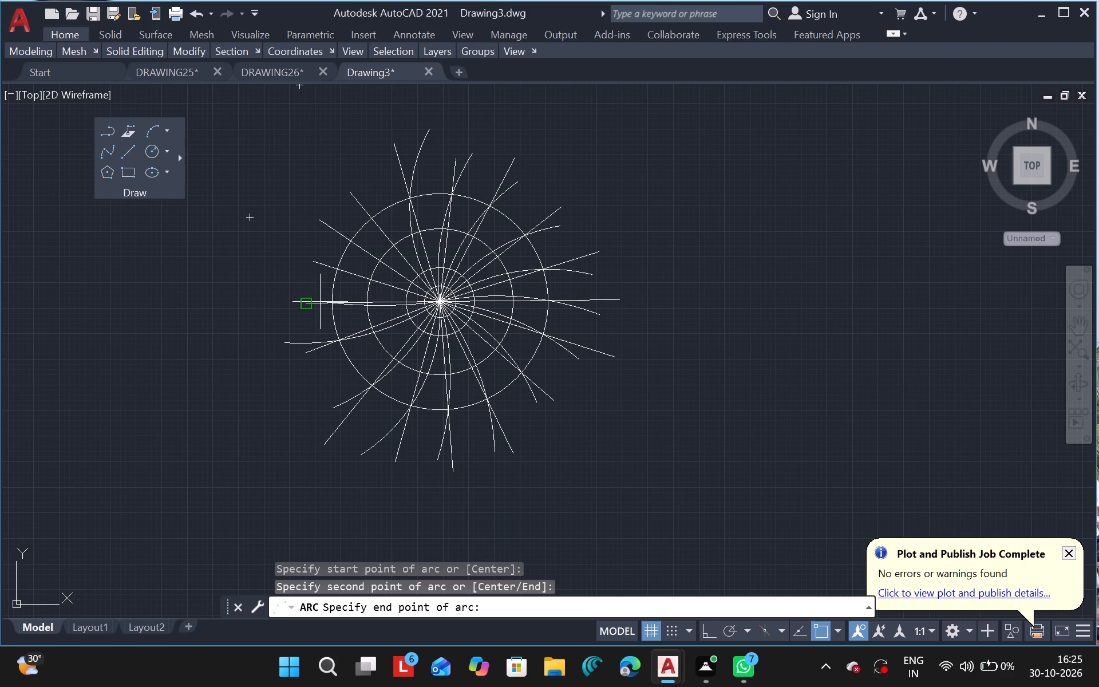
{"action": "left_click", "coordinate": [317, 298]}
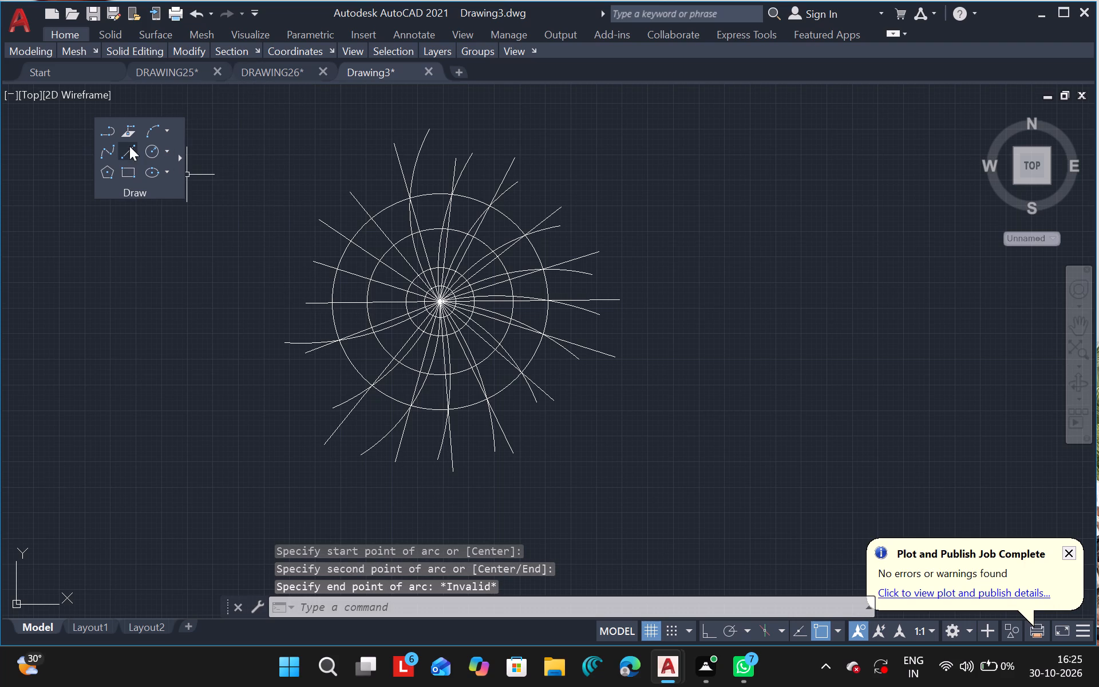
Draw a three-point arc from the common center through the outer circle's crossing with the horizontal left ray, ending beyond the circle, slightly above that ray.
{"action": "left_click", "coordinate": [152, 133]}
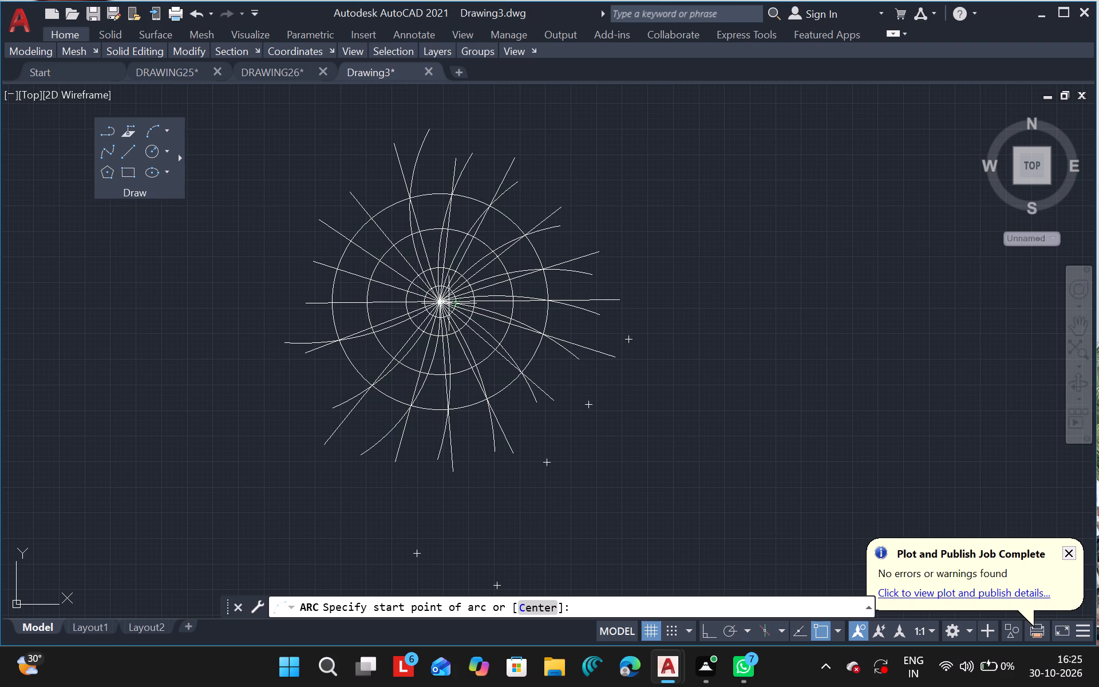
{"action": "left_click", "coordinate": [155, 127]}
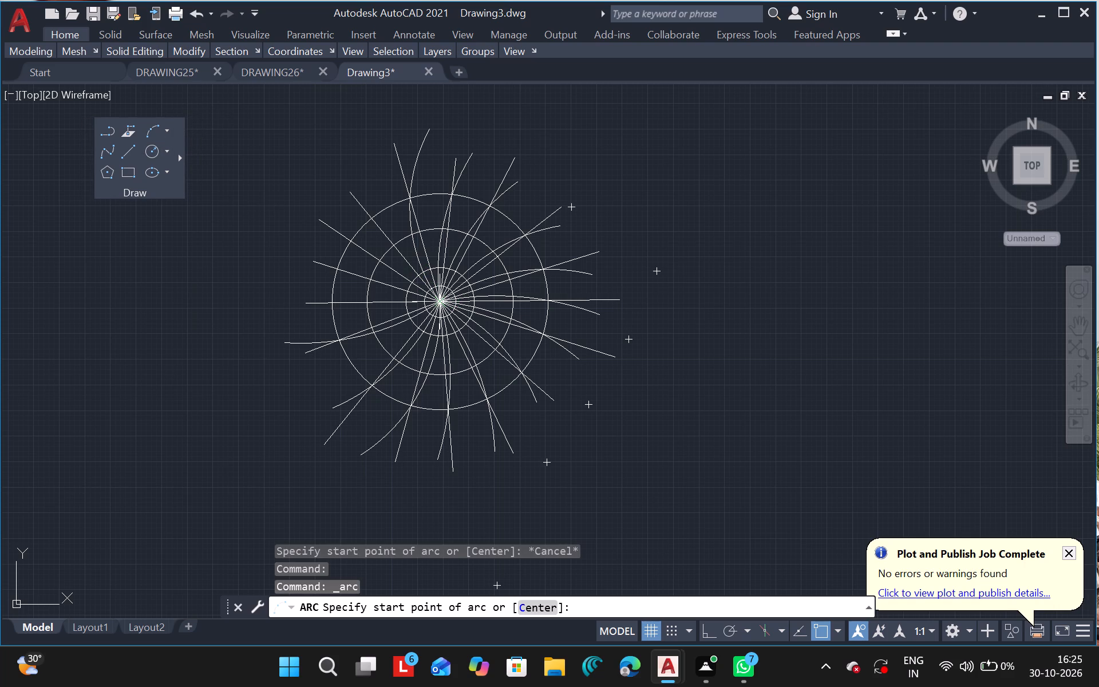
{"action": "left_click_drag", "start_coordinate": [444, 302], "coordinate": [339, 304]}
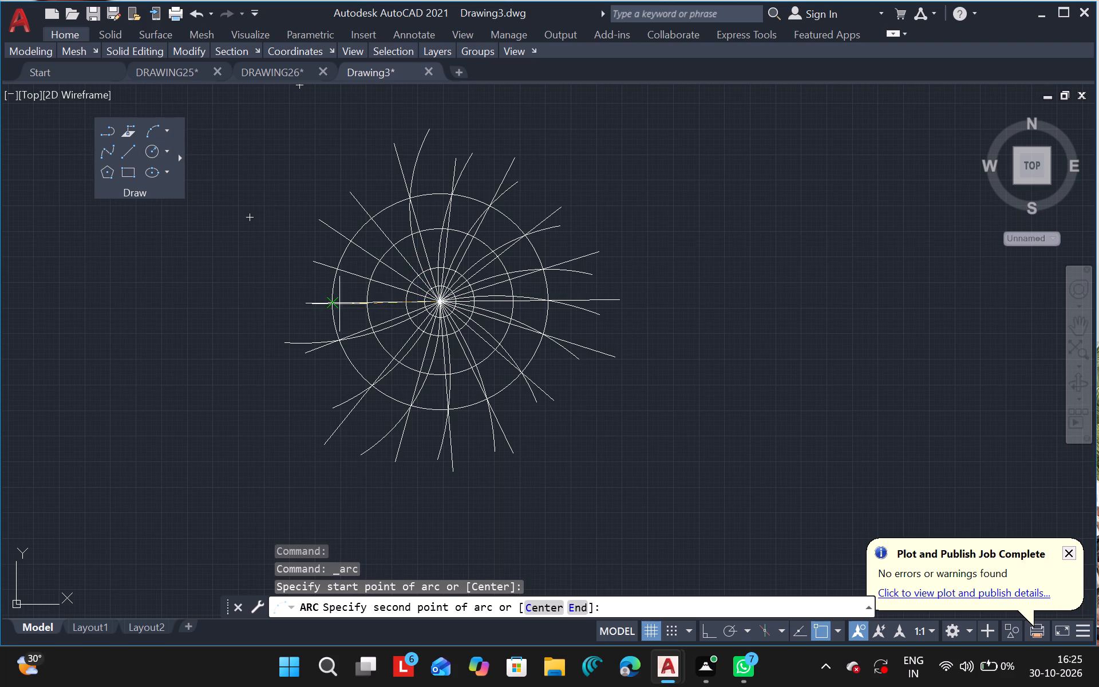
{"action": "left_click_drag", "start_coordinate": [339, 304], "coordinate": [335, 304]}
{"action": "left_click_drag", "start_coordinate": [335, 304], "coordinate": [345, 320]}
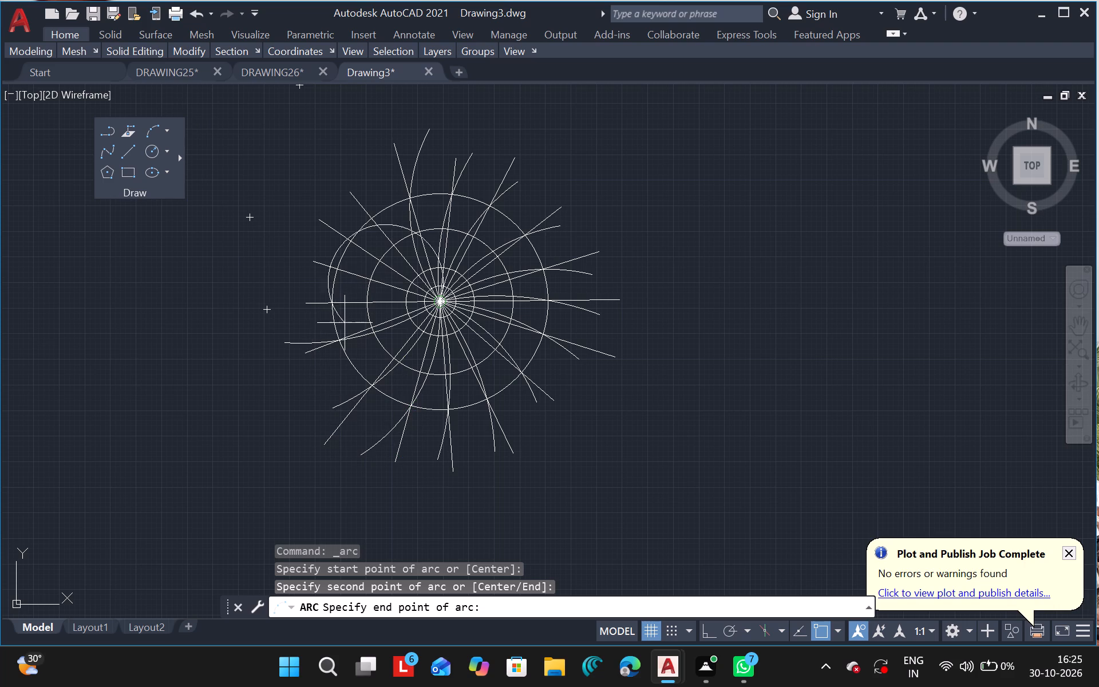
{"action": "left_click_drag", "start_coordinate": [345, 320], "coordinate": [294, 287]}
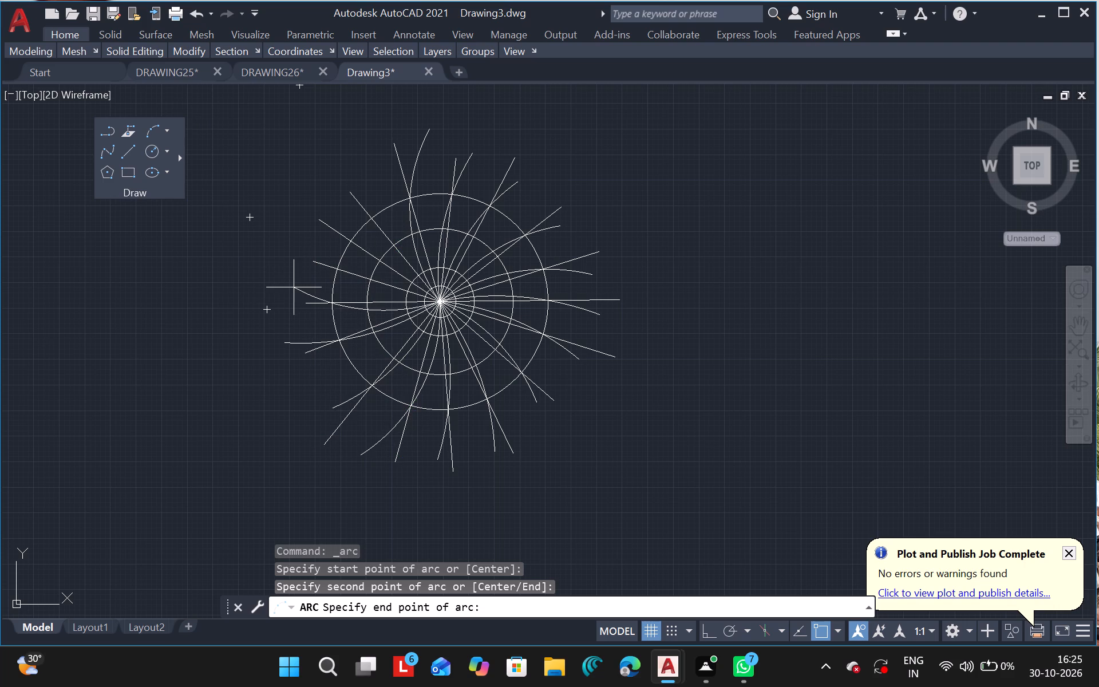
{"action": "left_click_drag", "start_coordinate": [294, 287], "coordinate": [294, 288]}
{"action": "left_click", "coordinate": [294, 288]}
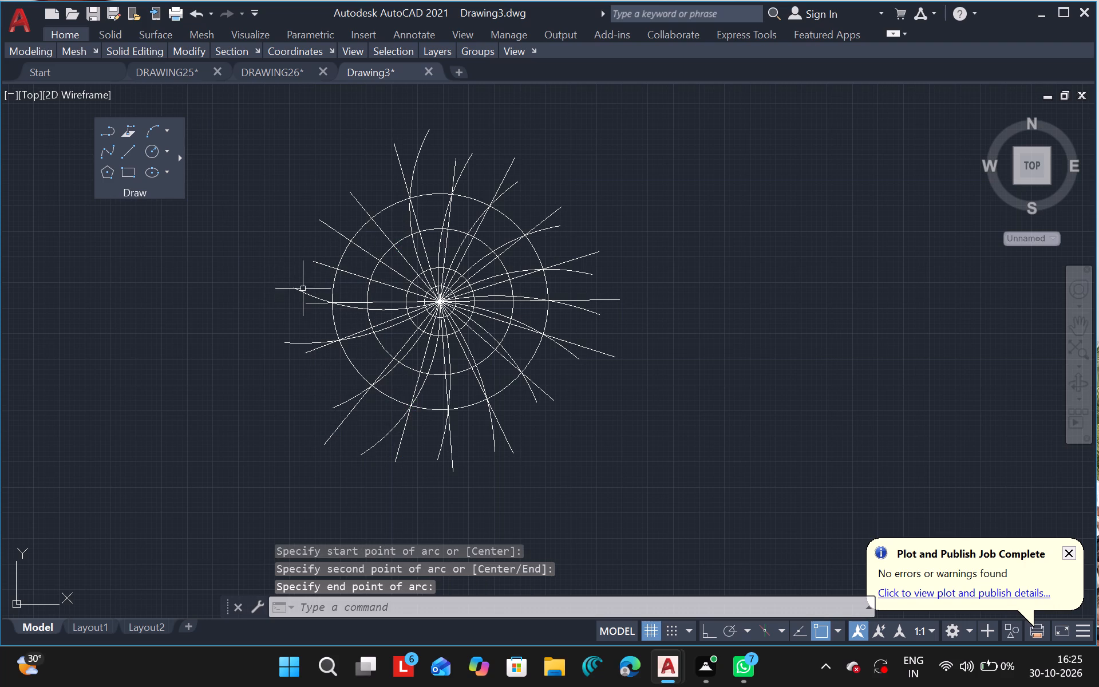
Draw a three-point arc from the common center through the outer circle's crossing with the roughly 35-degree up-left ray, ending beyond the circle, above that ray.
{"action": "left_click", "coordinate": [149, 133]}
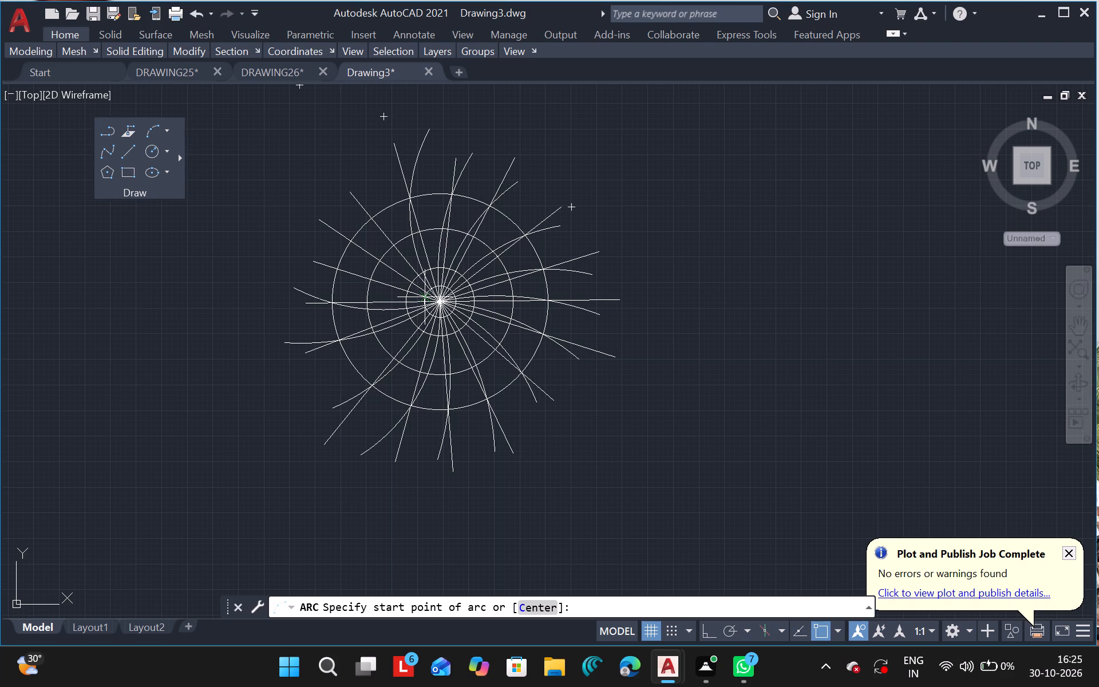
{"action": "left_click_drag", "start_coordinate": [439, 299], "coordinate": [405, 284]}
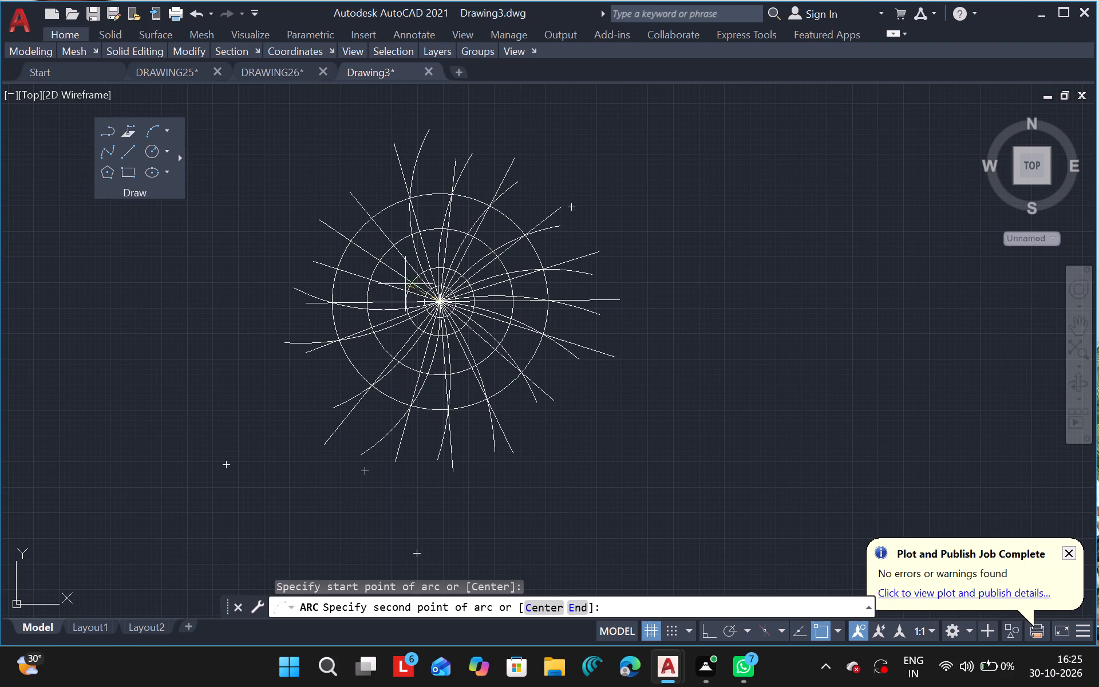
{"action": "left_click_drag", "start_coordinate": [405, 284], "coordinate": [350, 243]}
{"action": "left_click_drag", "start_coordinate": [350, 243], "coordinate": [487, 209]}
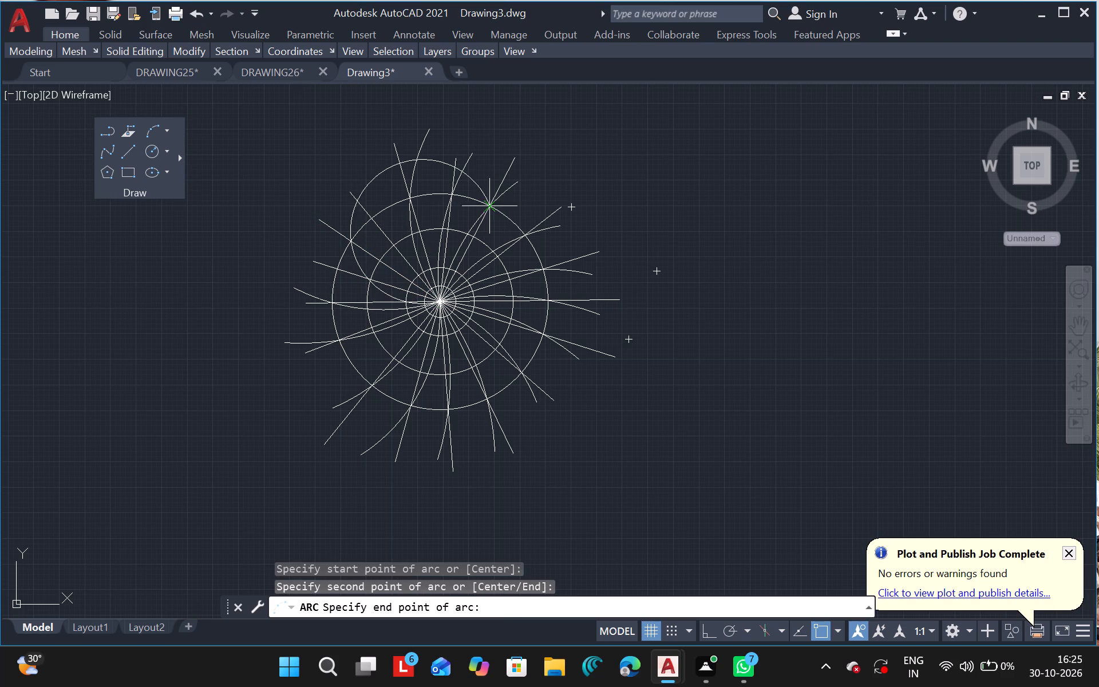
{"action": "left_click_drag", "start_coordinate": [487, 209], "coordinate": [323, 179]}
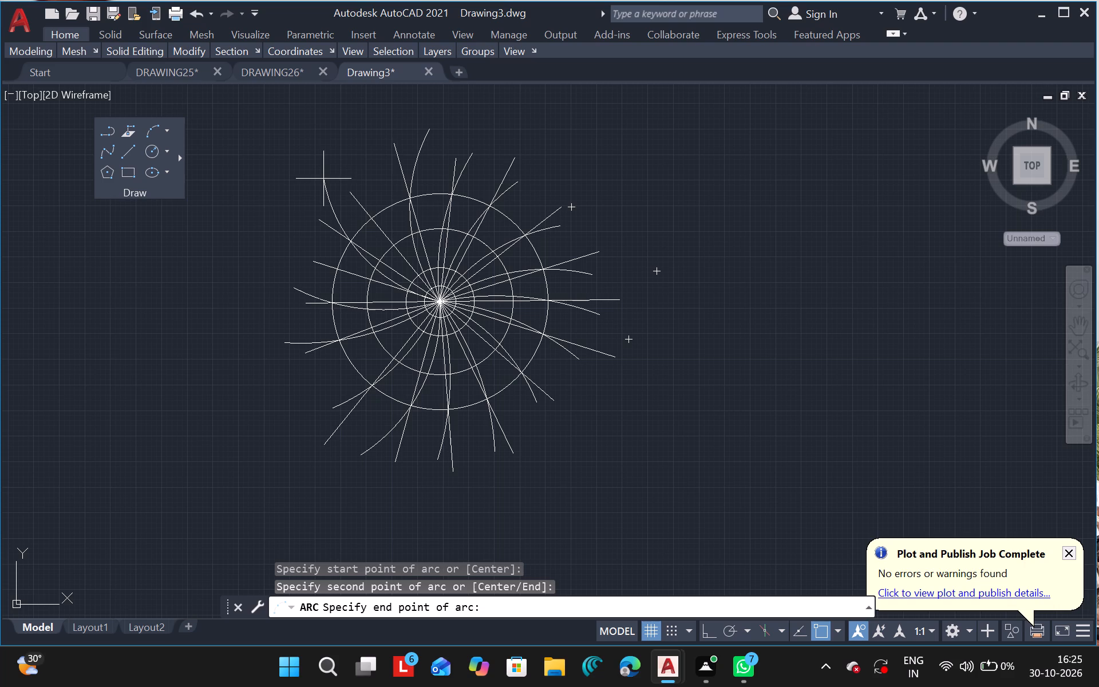
{"action": "left_click_drag", "start_coordinate": [323, 179], "coordinate": [320, 185]}
{"action": "left_click", "coordinate": [320, 185]}
Draw a three-point arc from the common center through the outer circle's crossing with the roughly 50-degree up-left ray, ending just above that ray's outer end.
{"action": "left_click", "coordinate": [149, 132]}
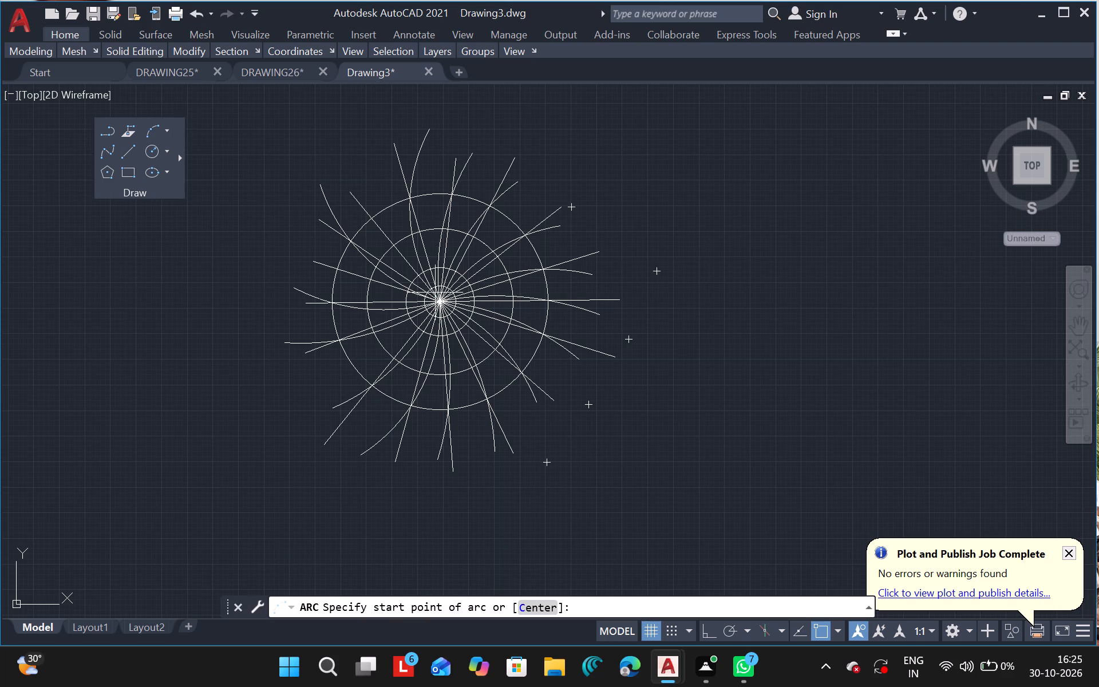
{"action": "left_click_drag", "start_coordinate": [444, 304], "coordinate": [386, 234]}
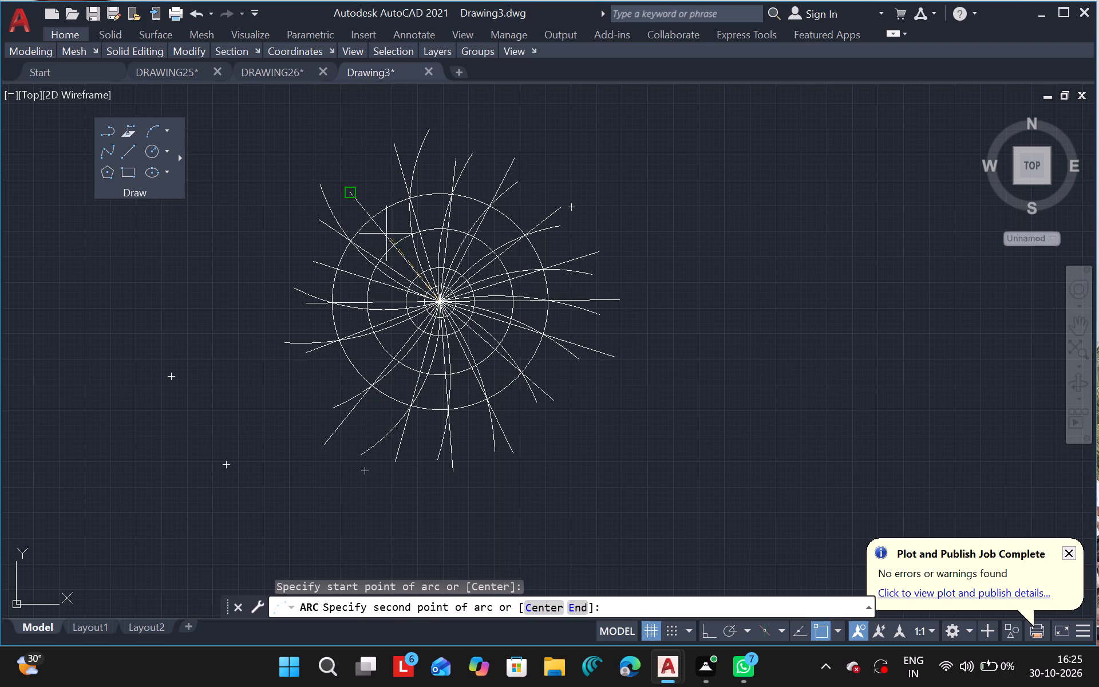
{"action": "left_click_drag", "start_coordinate": [386, 234], "coordinate": [369, 221]}
{"action": "left_click_drag", "start_coordinate": [369, 221], "coordinate": [458, 304]}
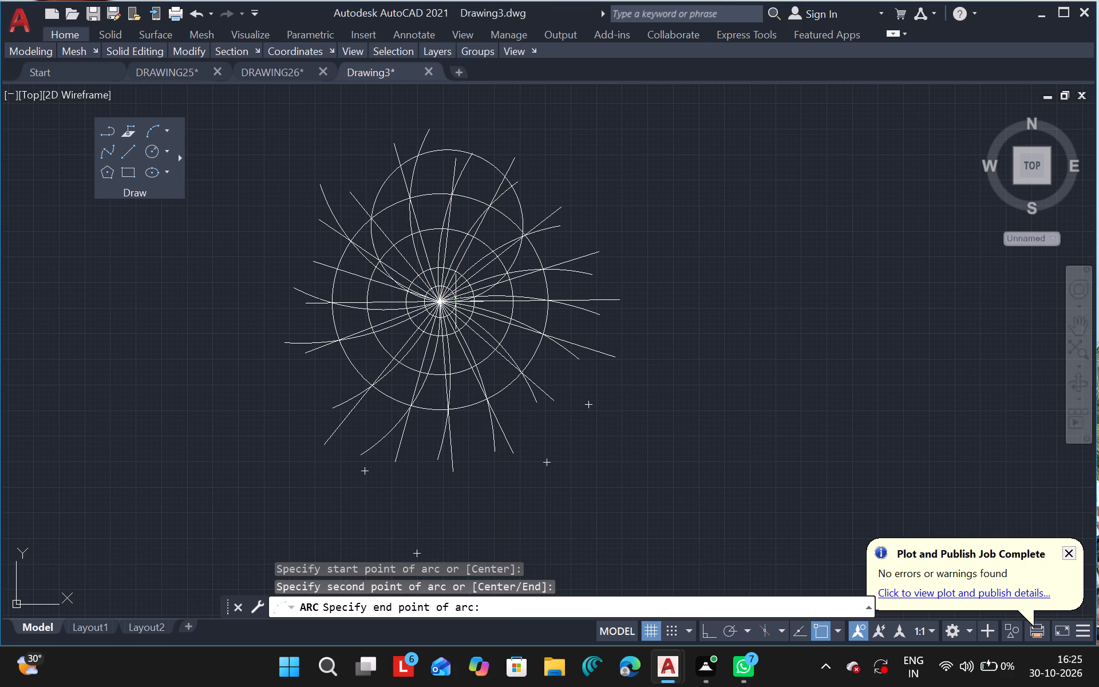
{"action": "left_click_drag", "start_coordinate": [458, 304], "coordinate": [453, 317]}
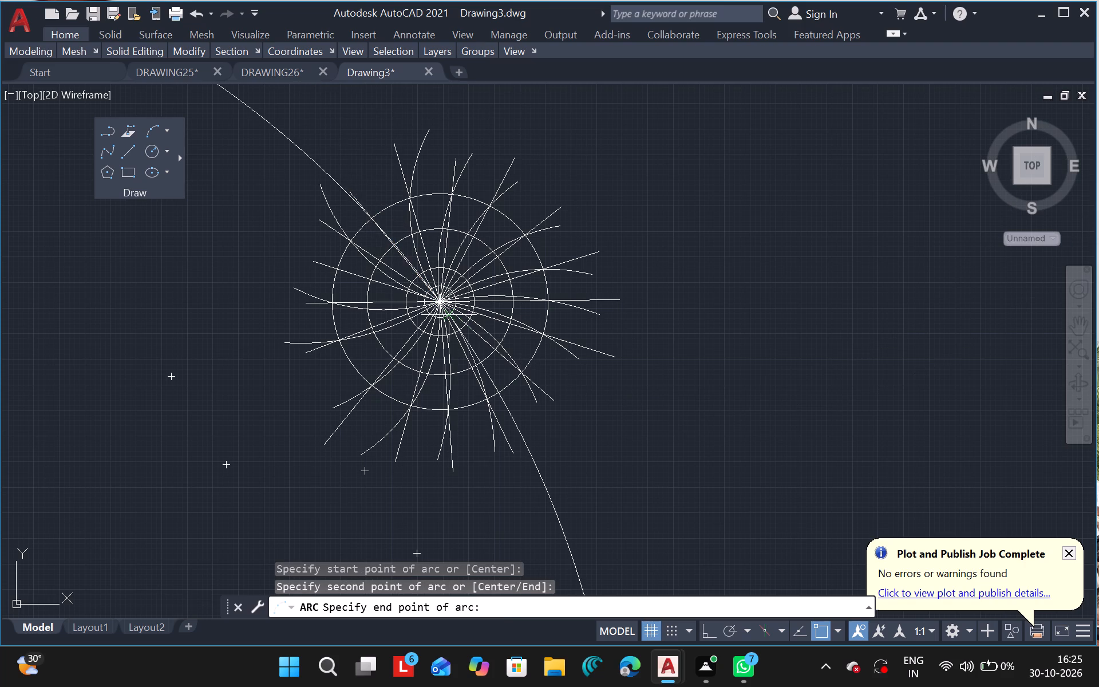
{"action": "left_click_drag", "start_coordinate": [453, 317], "coordinate": [395, 189]}
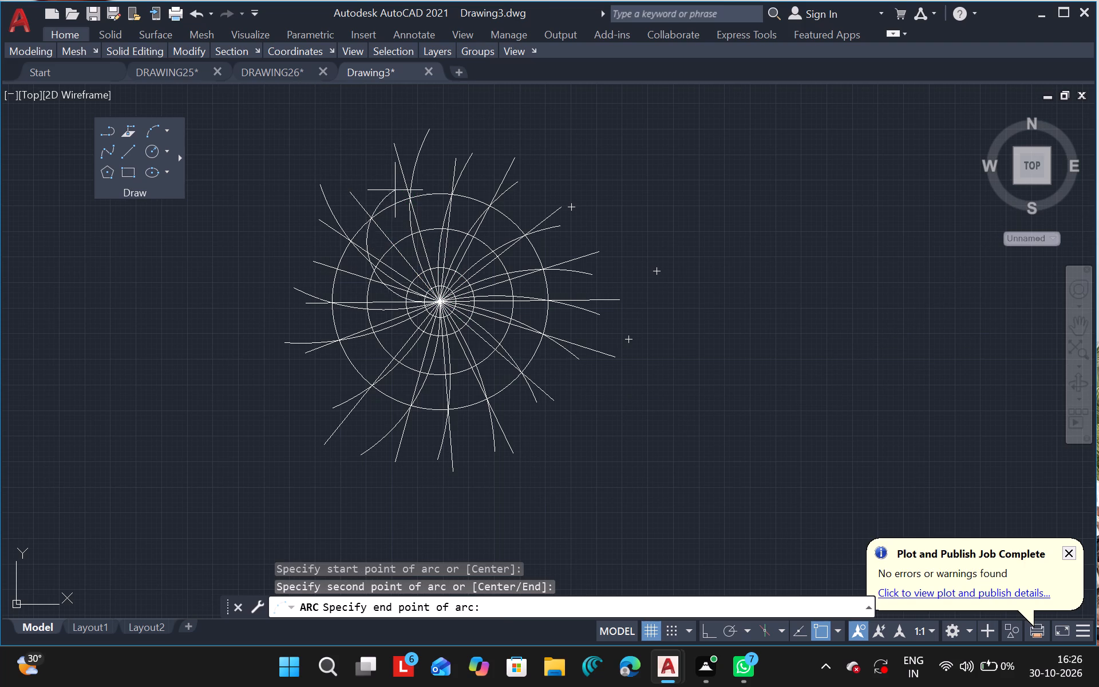
{"action": "left_click_drag", "start_coordinate": [395, 189], "coordinate": [352, 178]}
{"action": "left_click", "coordinate": [352, 178]}
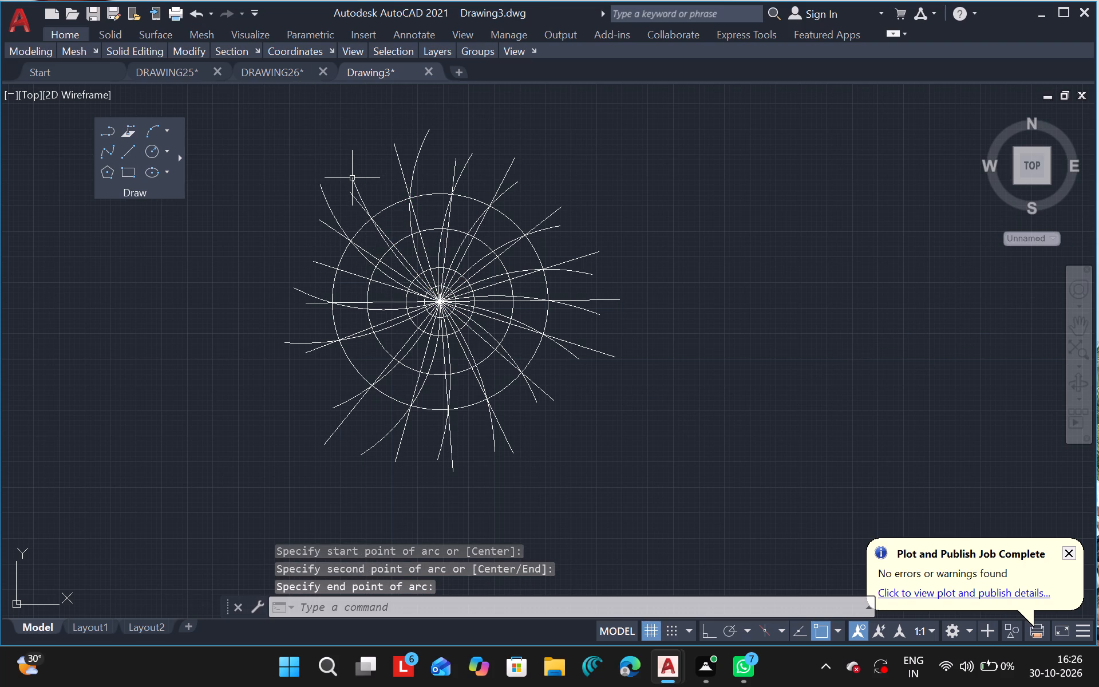
{"action": "key", "text": "Escape"}
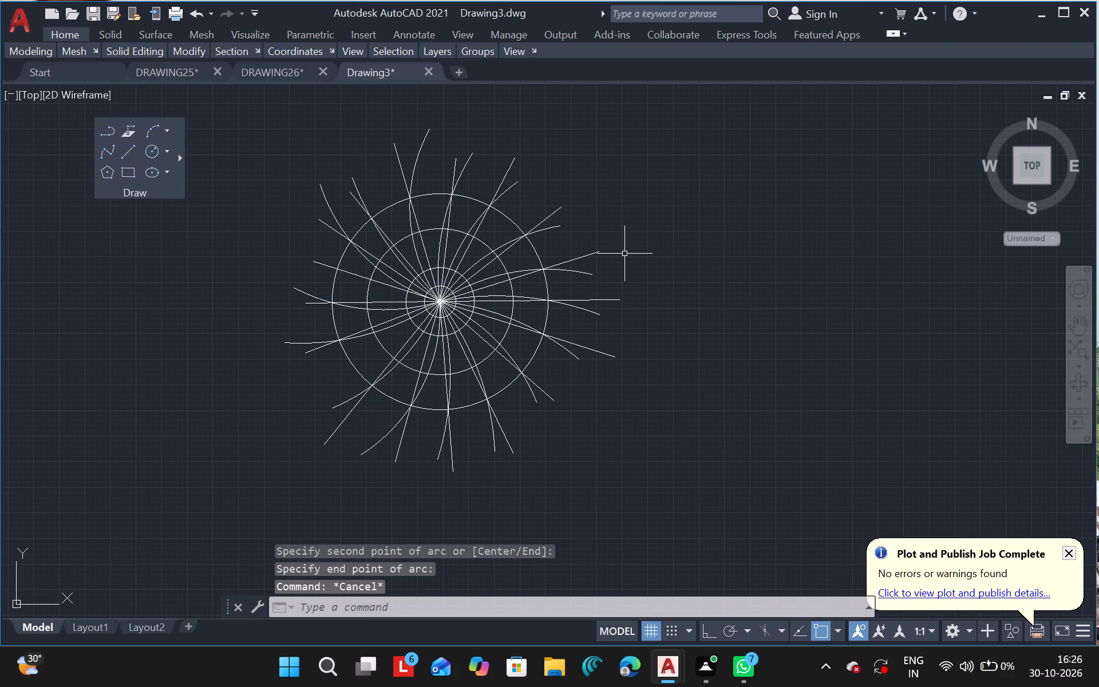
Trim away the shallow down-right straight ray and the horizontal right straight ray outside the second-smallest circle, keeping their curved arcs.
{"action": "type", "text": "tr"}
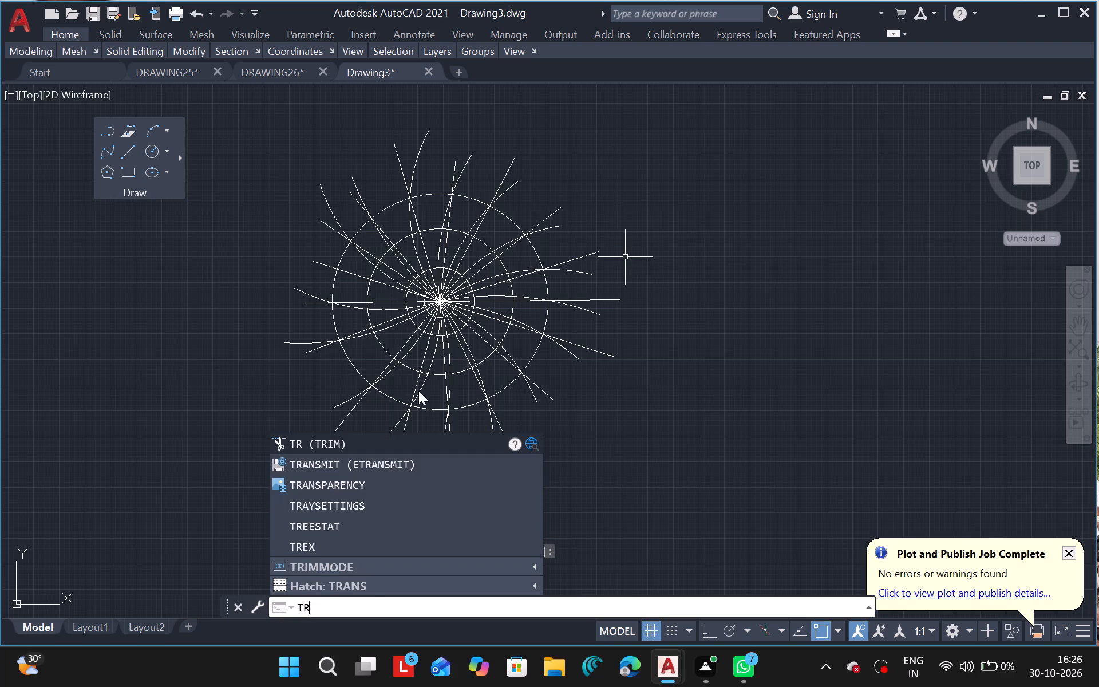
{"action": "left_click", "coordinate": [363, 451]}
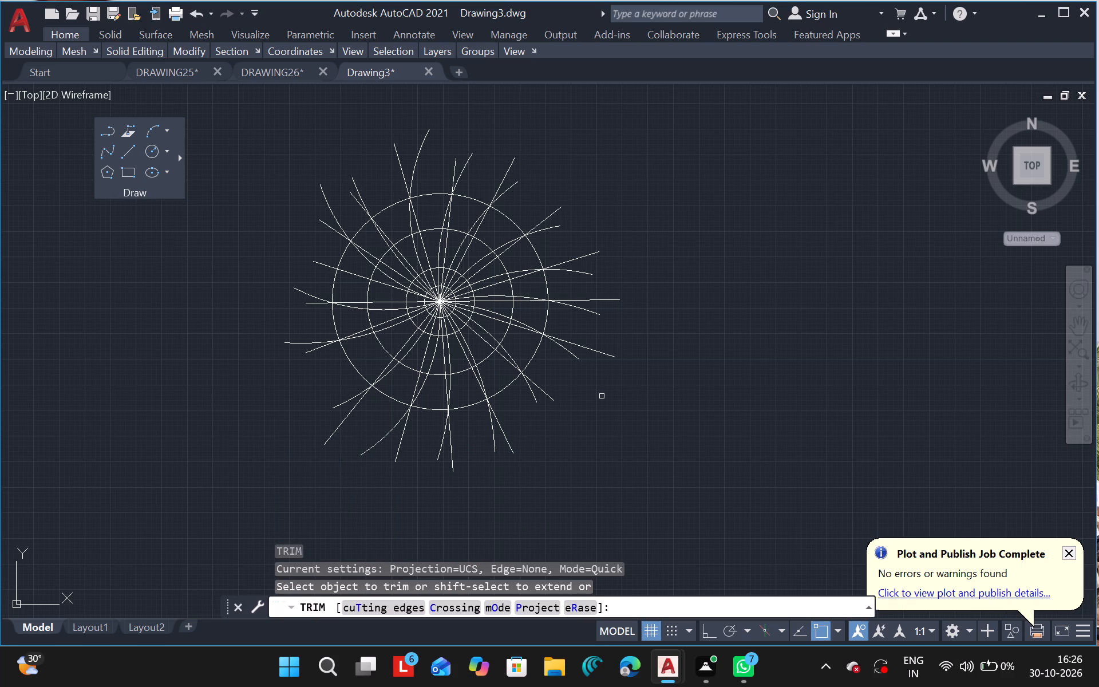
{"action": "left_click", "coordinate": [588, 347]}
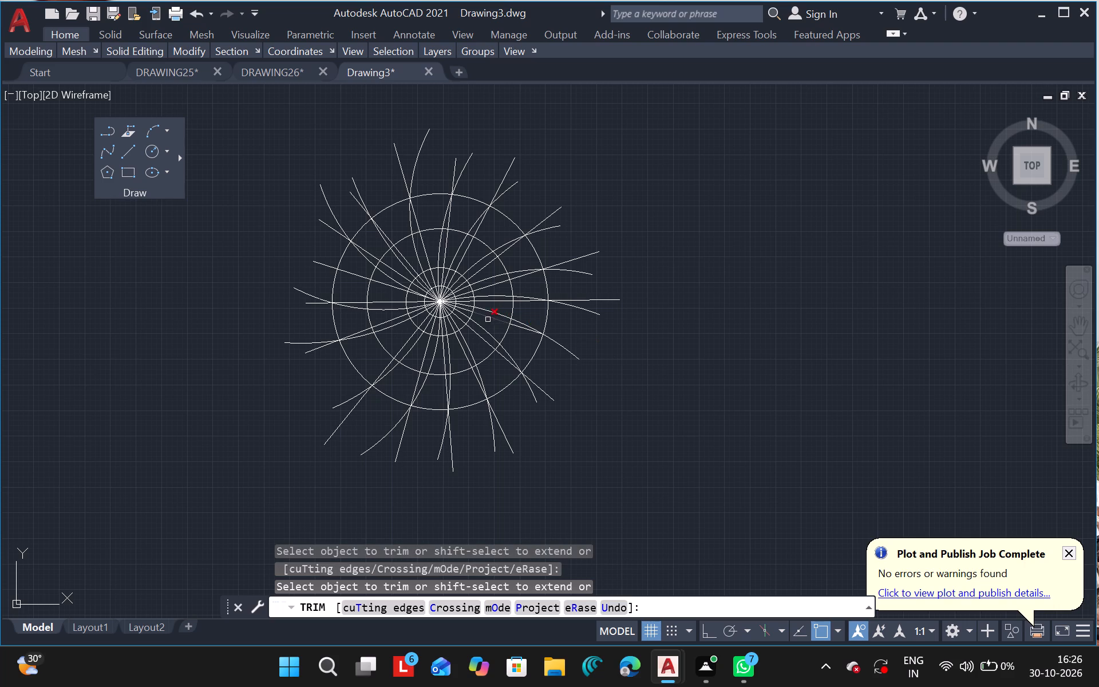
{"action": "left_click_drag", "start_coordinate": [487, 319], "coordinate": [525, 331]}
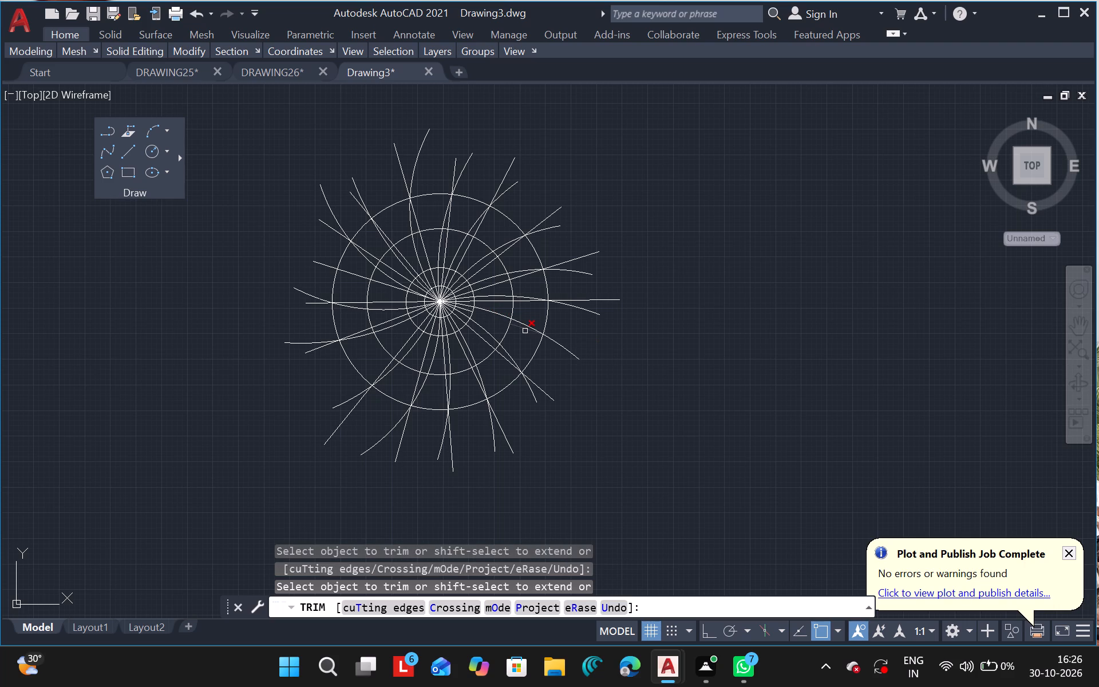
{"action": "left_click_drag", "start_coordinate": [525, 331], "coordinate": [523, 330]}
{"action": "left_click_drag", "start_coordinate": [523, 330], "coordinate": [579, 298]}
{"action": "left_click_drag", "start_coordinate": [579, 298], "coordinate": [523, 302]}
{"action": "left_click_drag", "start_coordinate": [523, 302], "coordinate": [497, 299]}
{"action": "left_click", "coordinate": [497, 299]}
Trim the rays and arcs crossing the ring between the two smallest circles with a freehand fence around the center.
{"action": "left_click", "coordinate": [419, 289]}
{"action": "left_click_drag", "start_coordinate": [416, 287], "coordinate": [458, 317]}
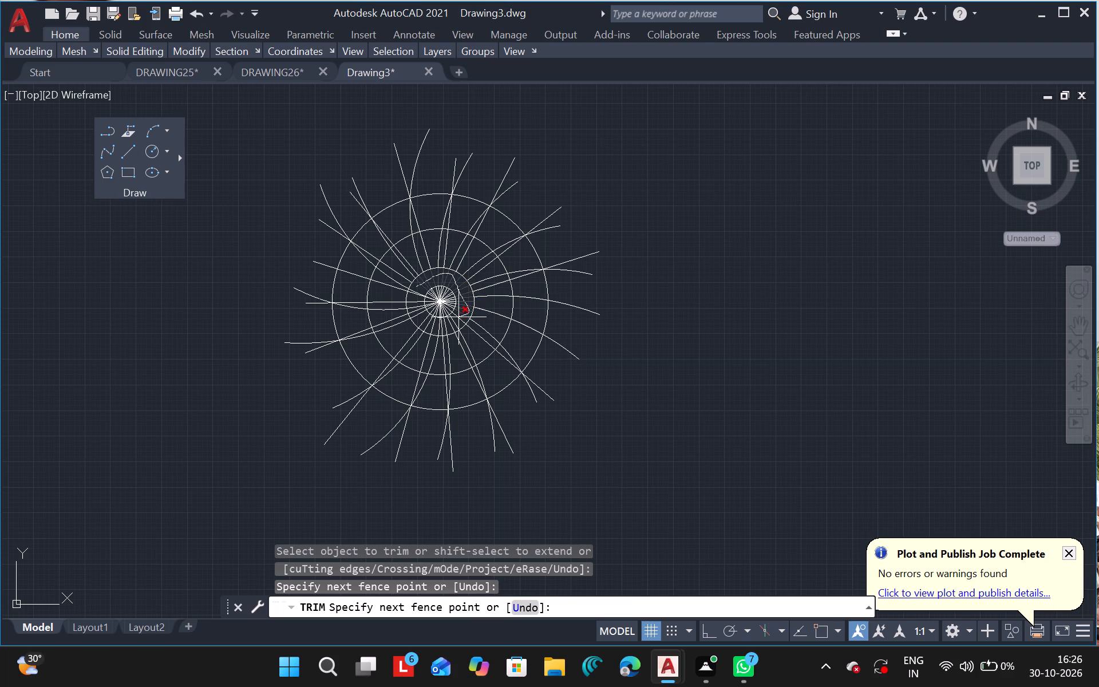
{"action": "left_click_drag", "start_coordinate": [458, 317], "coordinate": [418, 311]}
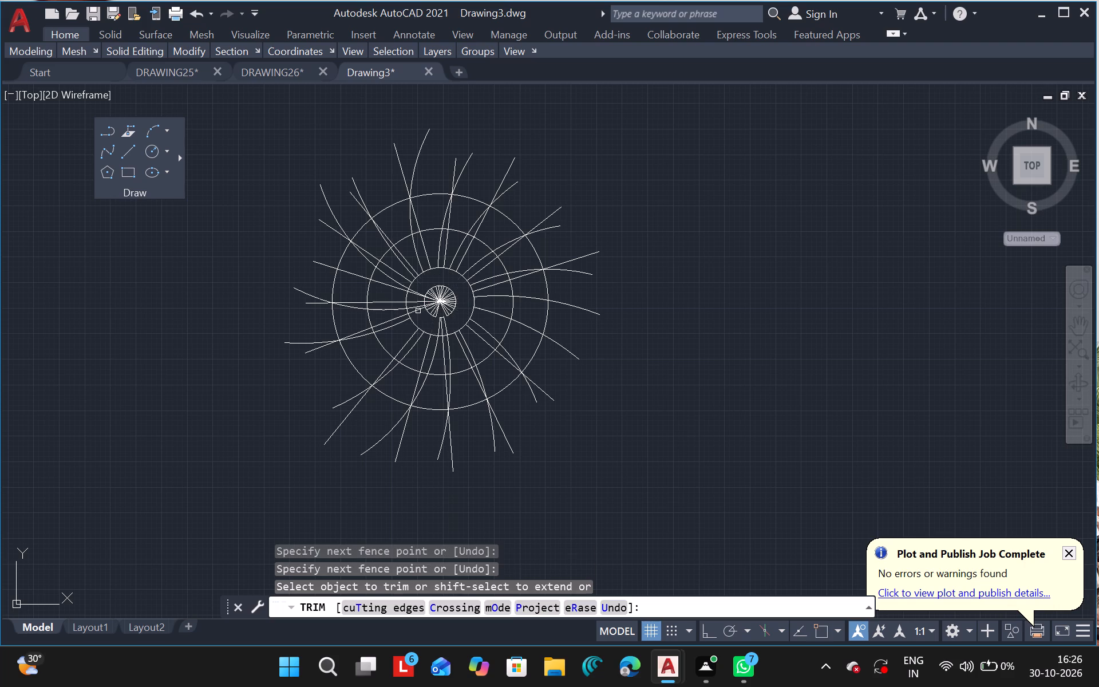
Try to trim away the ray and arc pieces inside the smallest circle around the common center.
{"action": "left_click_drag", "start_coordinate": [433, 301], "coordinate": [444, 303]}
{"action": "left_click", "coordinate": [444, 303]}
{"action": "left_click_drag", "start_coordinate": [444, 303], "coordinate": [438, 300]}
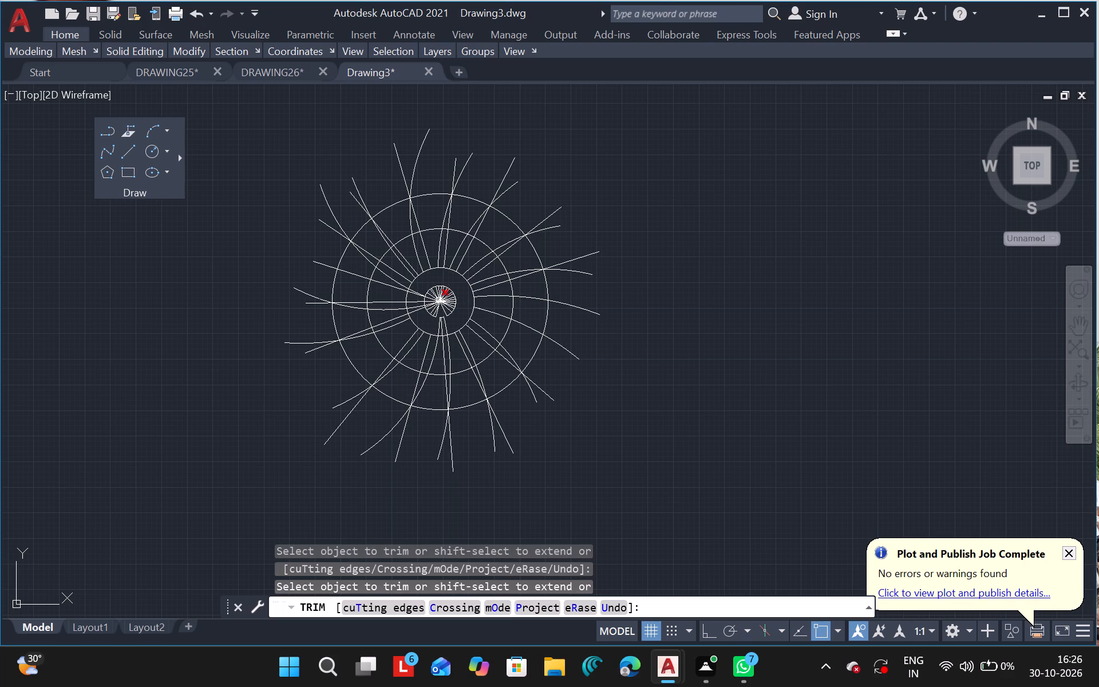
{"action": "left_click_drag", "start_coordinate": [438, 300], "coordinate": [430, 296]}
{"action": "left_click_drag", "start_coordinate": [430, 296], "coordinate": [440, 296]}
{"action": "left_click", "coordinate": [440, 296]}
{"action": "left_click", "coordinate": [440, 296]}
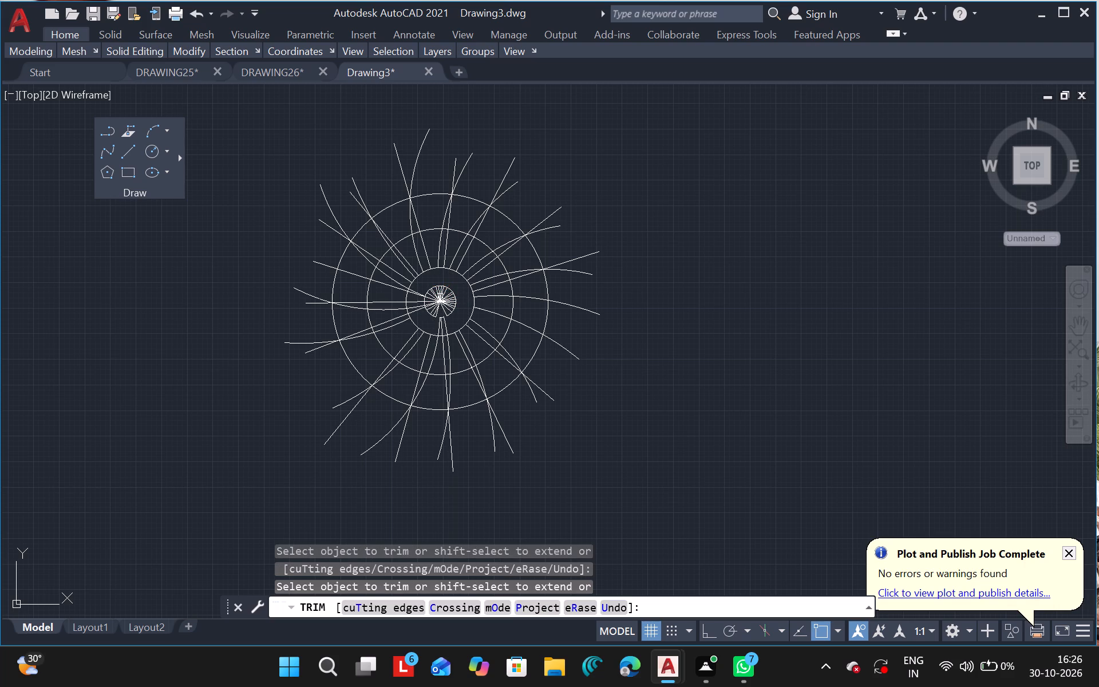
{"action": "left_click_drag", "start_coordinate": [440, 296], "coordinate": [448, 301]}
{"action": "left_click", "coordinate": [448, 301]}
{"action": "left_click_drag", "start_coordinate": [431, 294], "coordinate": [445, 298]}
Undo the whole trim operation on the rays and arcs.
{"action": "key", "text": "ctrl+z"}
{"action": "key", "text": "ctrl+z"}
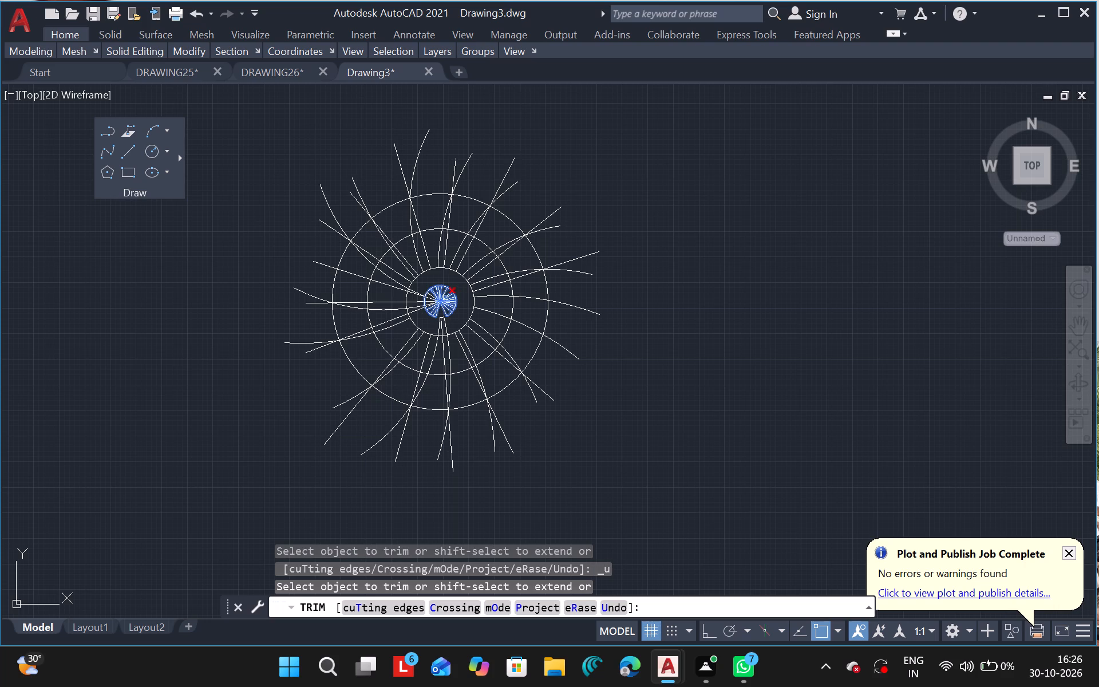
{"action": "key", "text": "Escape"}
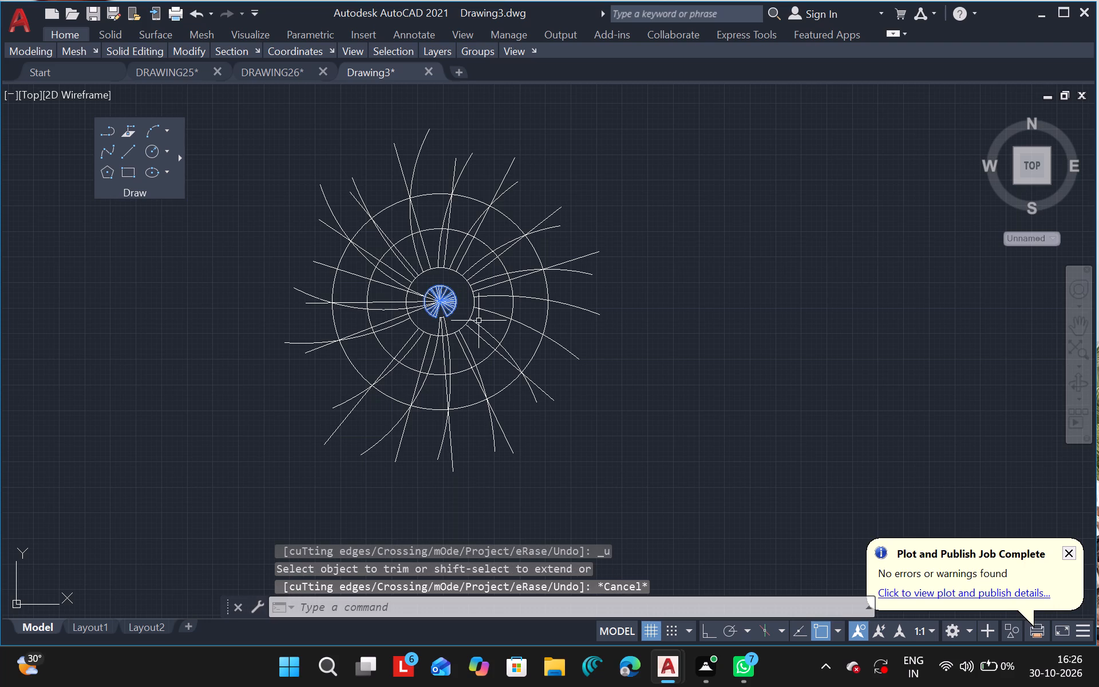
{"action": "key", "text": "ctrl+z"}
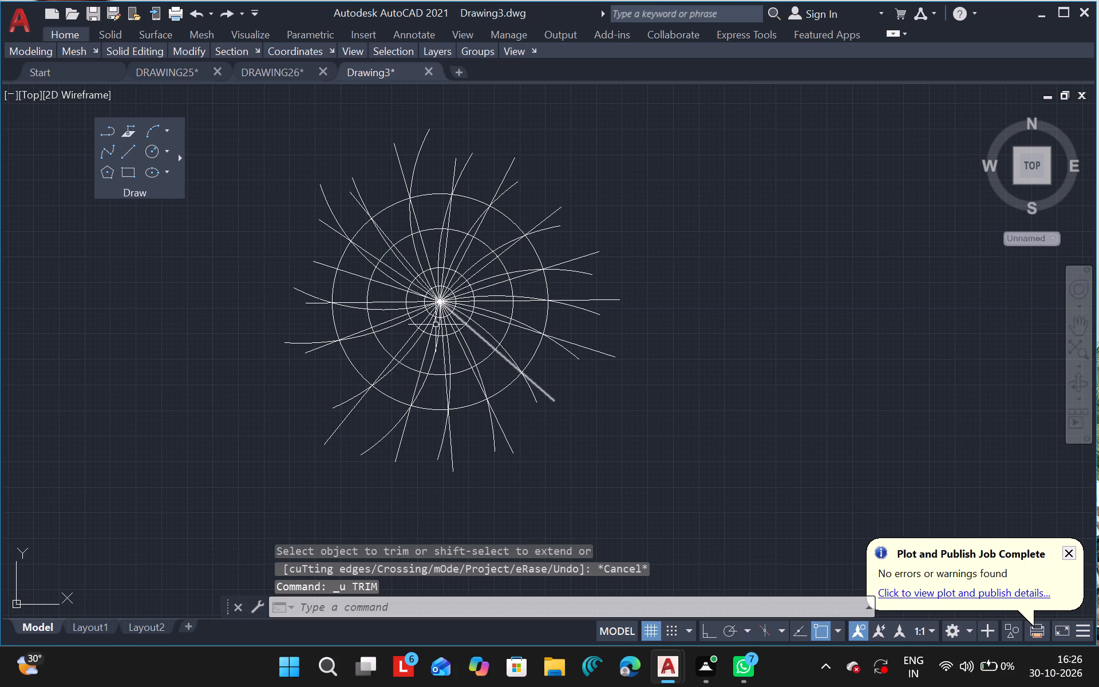
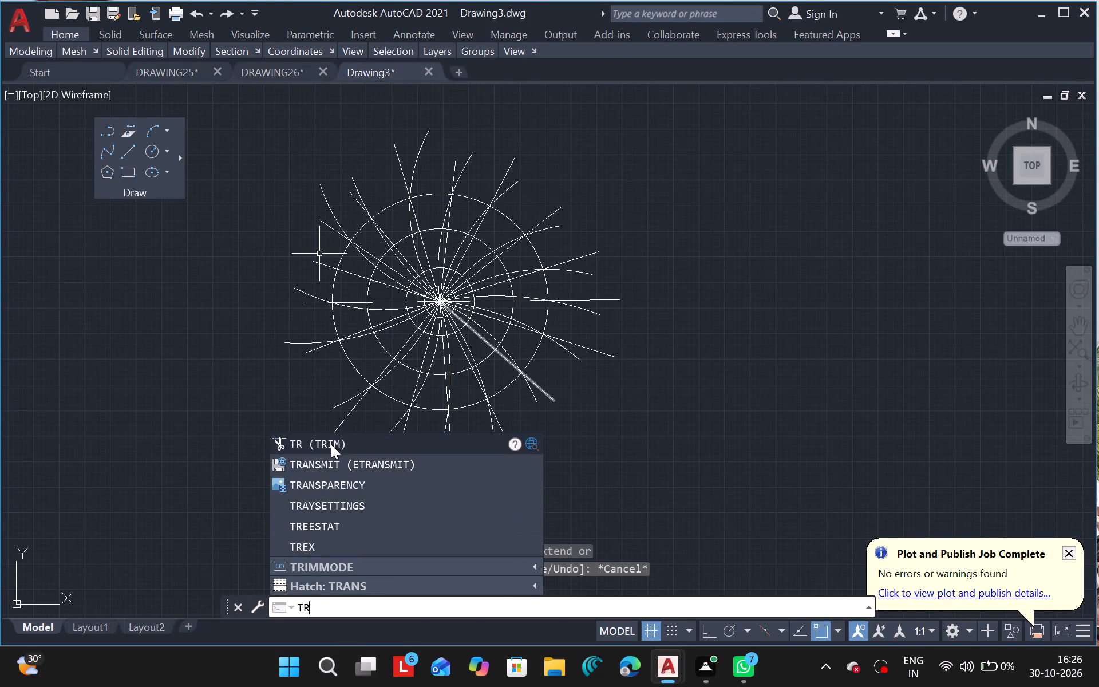
Trim the rays and arcs crossing the ring between the two largest circles with freehand fences around the center.
{"action": "left_click", "coordinate": [331, 443]}
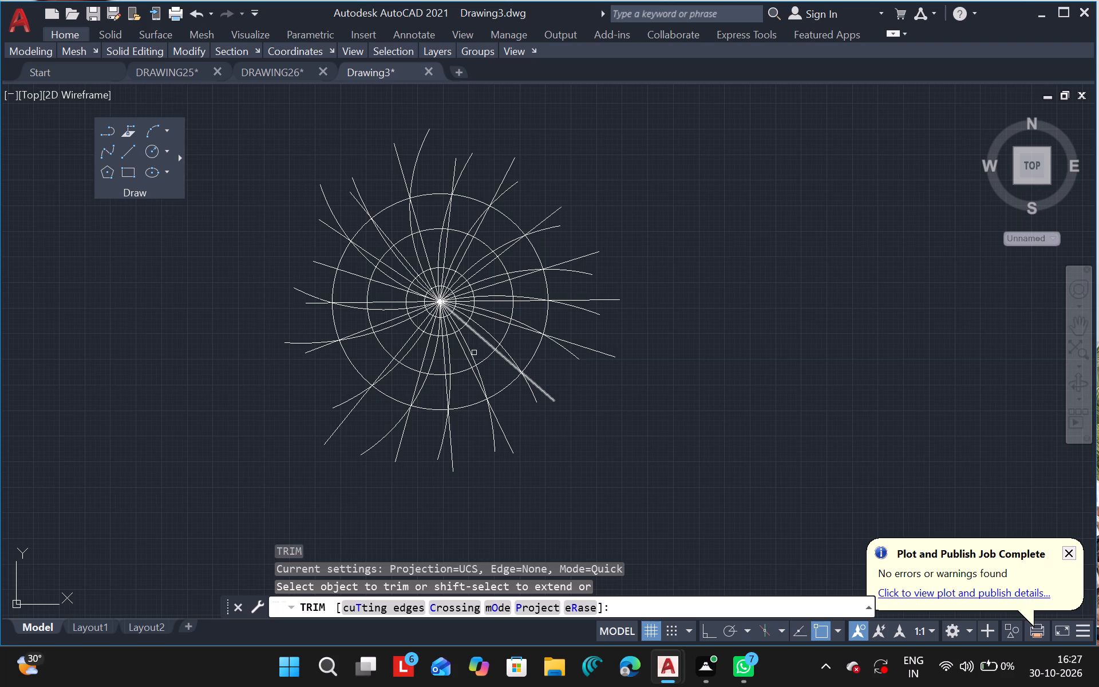
{"action": "left_click", "coordinate": [348, 343]}
{"action": "left_click_drag", "start_coordinate": [348, 343], "coordinate": [358, 275]}
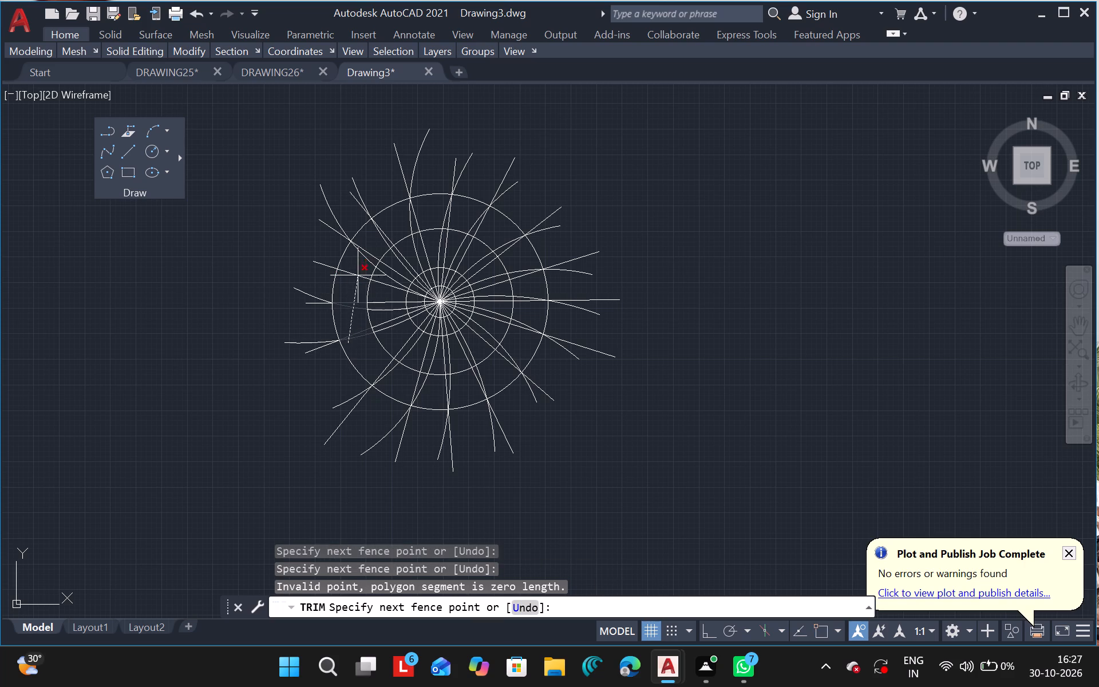
{"action": "left_click_drag", "start_coordinate": [358, 275], "coordinate": [376, 222]}
{"action": "left_click", "coordinate": [376, 222]}
{"action": "left_click_drag", "start_coordinate": [374, 234], "coordinate": [462, 222]}
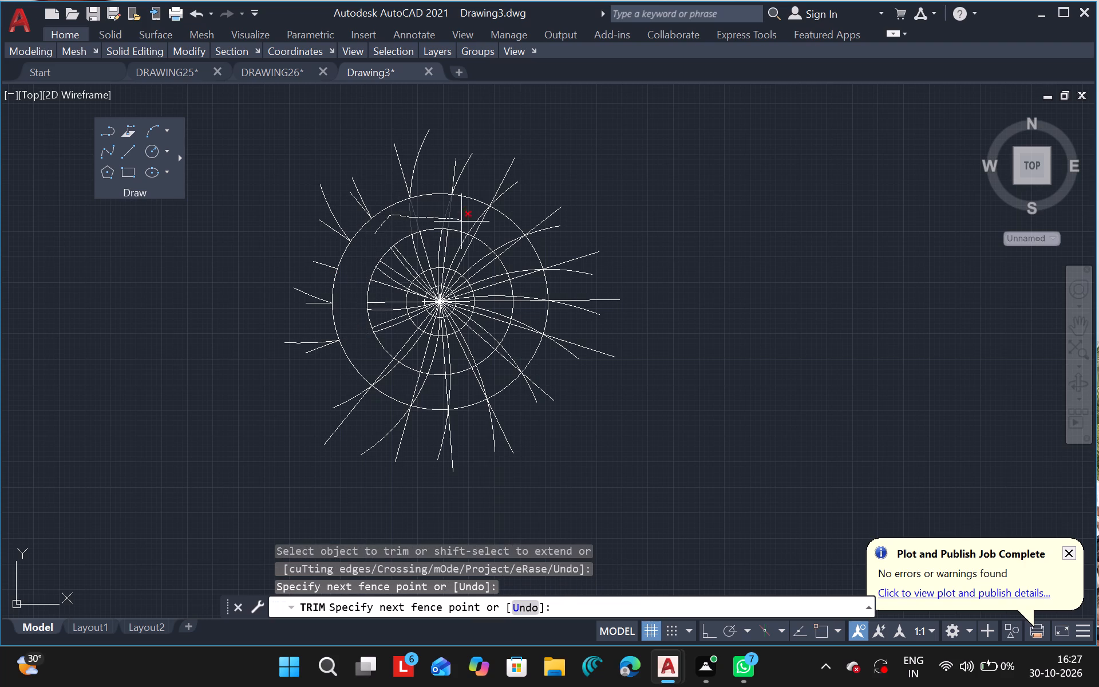
{"action": "left_click_drag", "start_coordinate": [462, 222], "coordinate": [499, 369]}
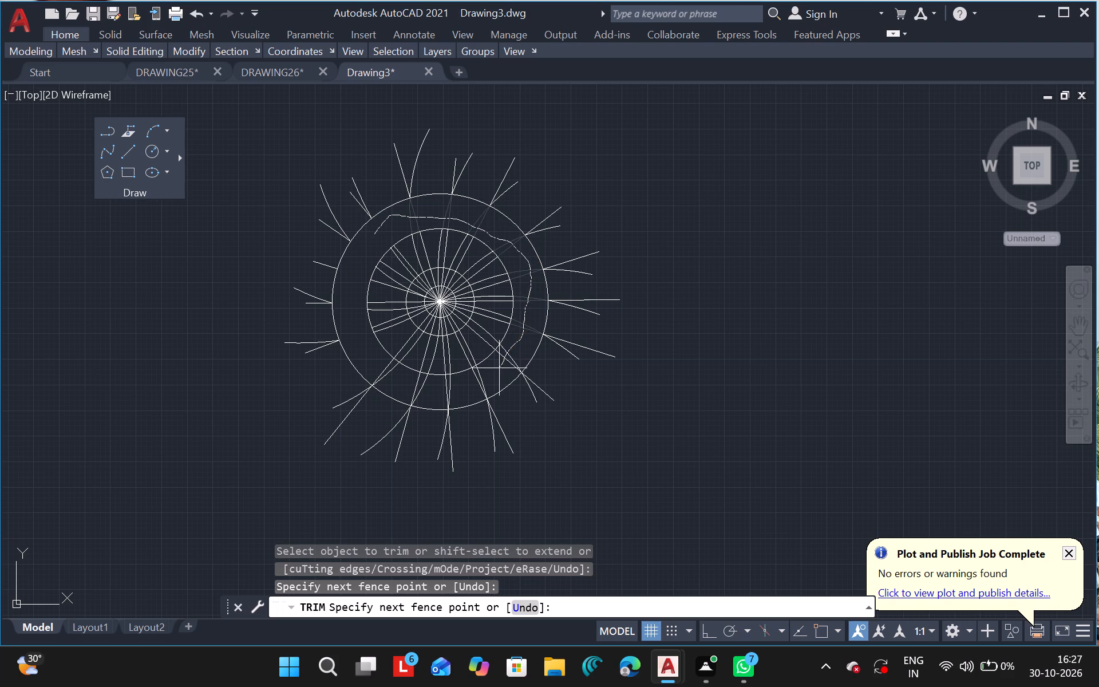
{"action": "left_click_drag", "start_coordinate": [499, 369], "coordinate": [355, 291]}
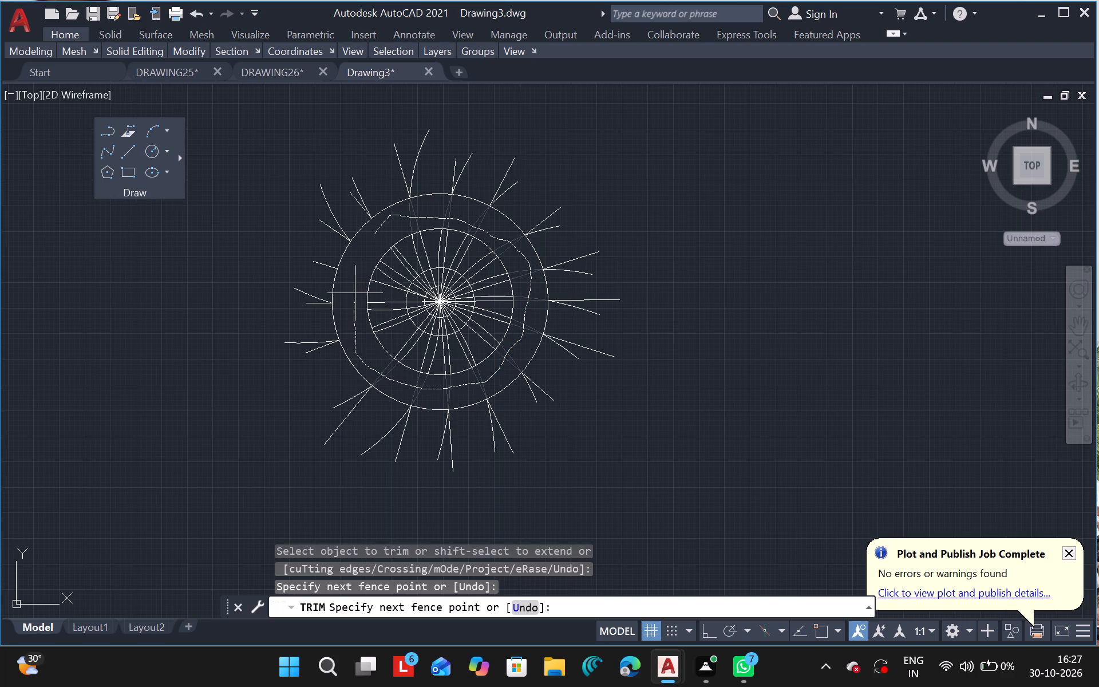
{"action": "left_click_drag", "start_coordinate": [355, 291], "coordinate": [361, 246]}
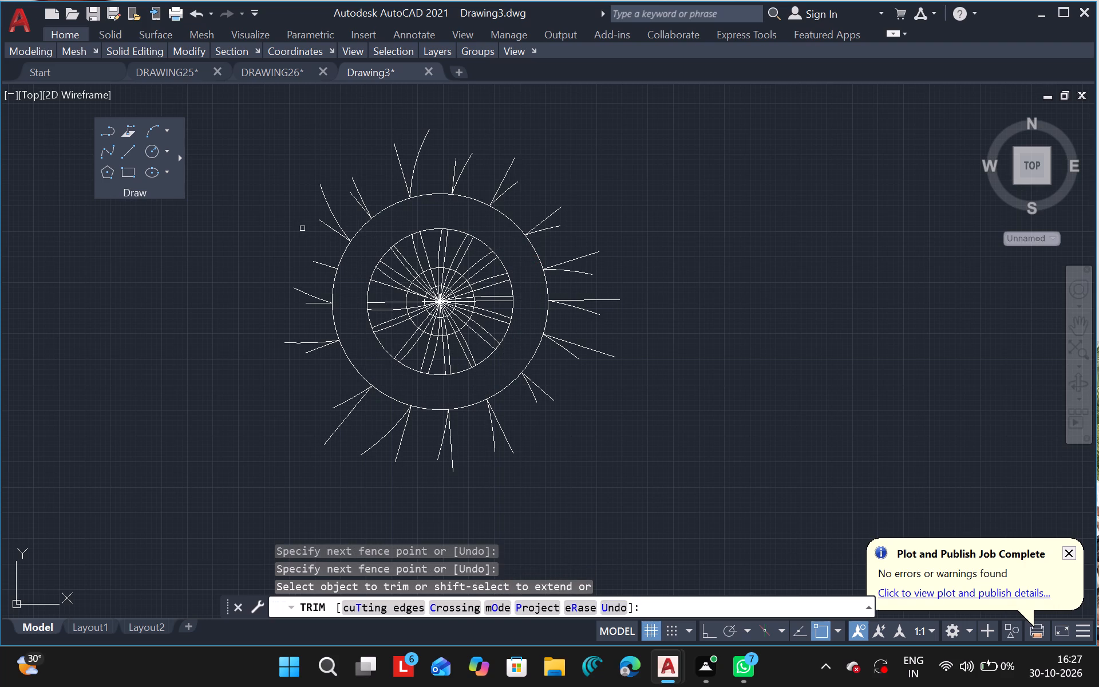
Trim away all the ray and arc ends outside the largest circle with a freehand fence around the figure.
{"action": "left_click_drag", "start_coordinate": [302, 228], "coordinate": [576, 292]}
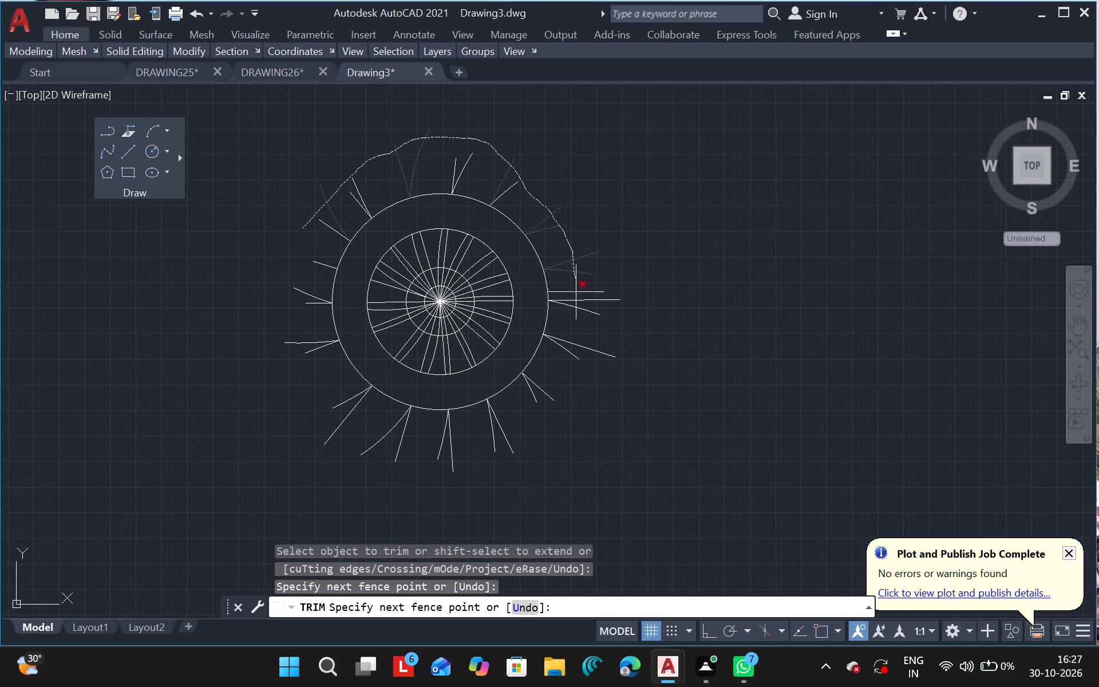
{"action": "left_click_drag", "start_coordinate": [576, 292], "coordinate": [371, 448]}
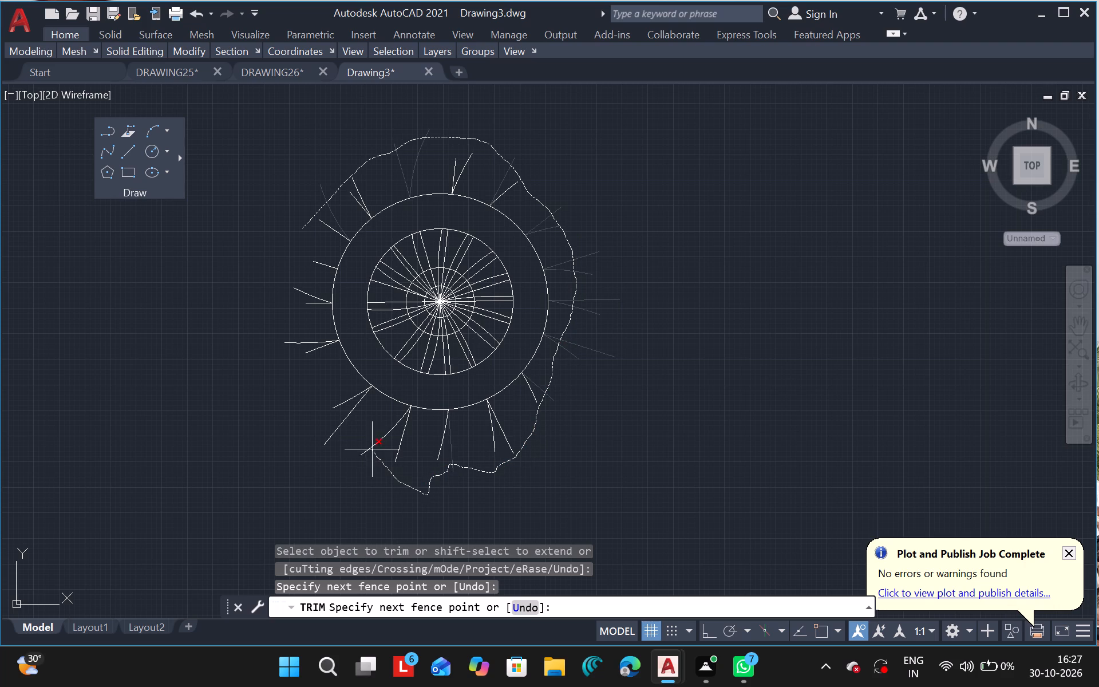
{"action": "left_click_drag", "start_coordinate": [371, 448], "coordinate": [361, 195]}
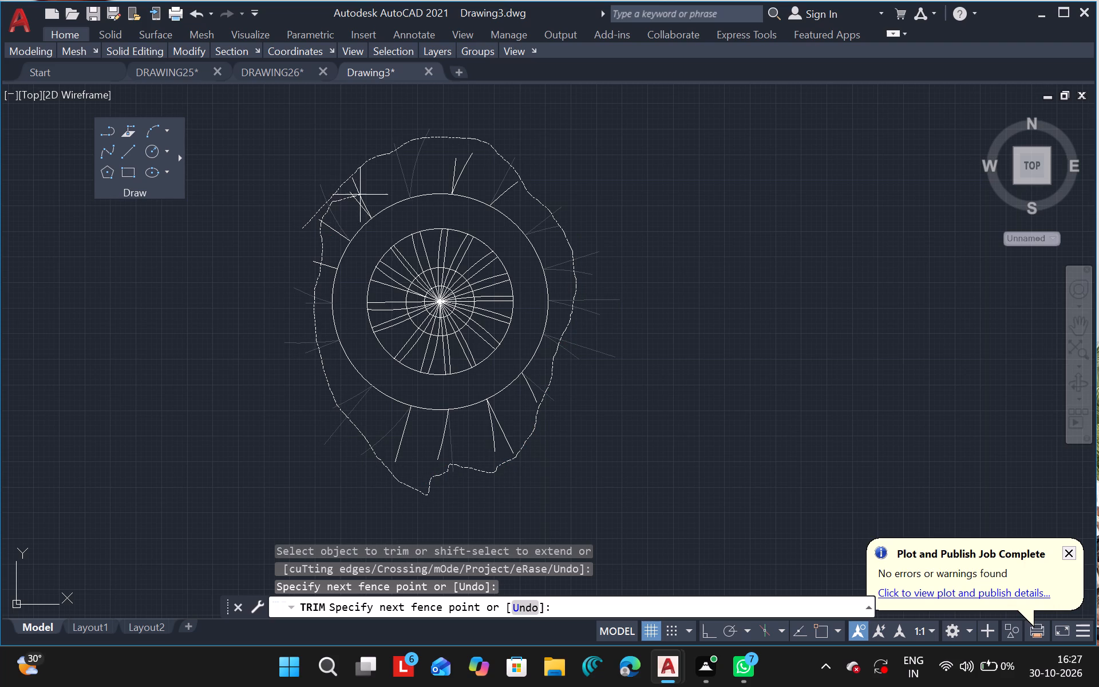
{"action": "left_click_drag", "start_coordinate": [361, 195], "coordinate": [556, 348]}
{"action": "left_click_drag", "start_coordinate": [556, 348], "coordinate": [393, 429]}
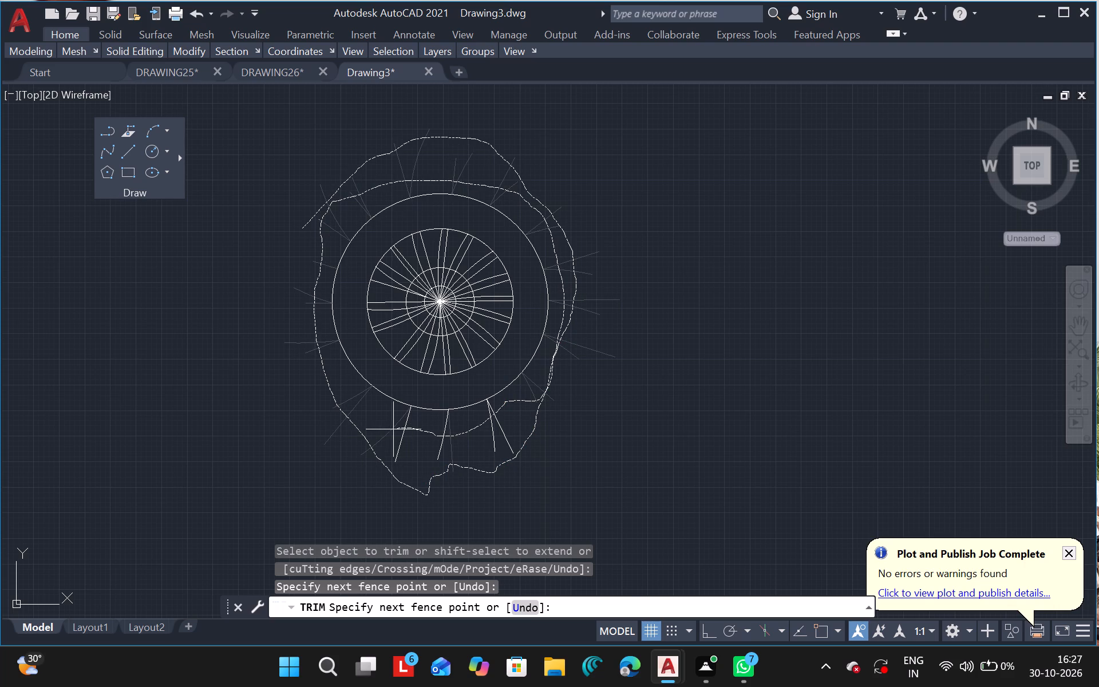
{"action": "left_click_drag", "start_coordinate": [393, 429], "coordinate": [392, 429]}
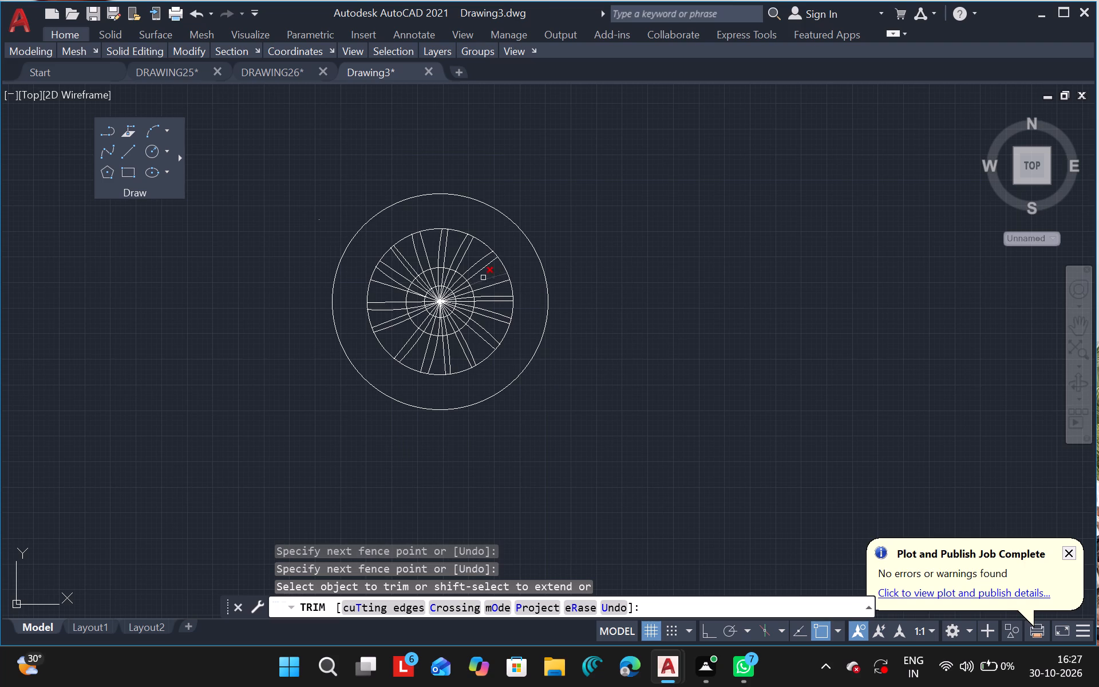
Trim away one line of each upper ray-and-arc pair between the second-smallest and second-largest circles, mainly removing the straight rays.
{"action": "scroll", "coordinate": [451, 181], "scroll_direction": "up", "scroll_amount": 2, "text": "ctrl"}
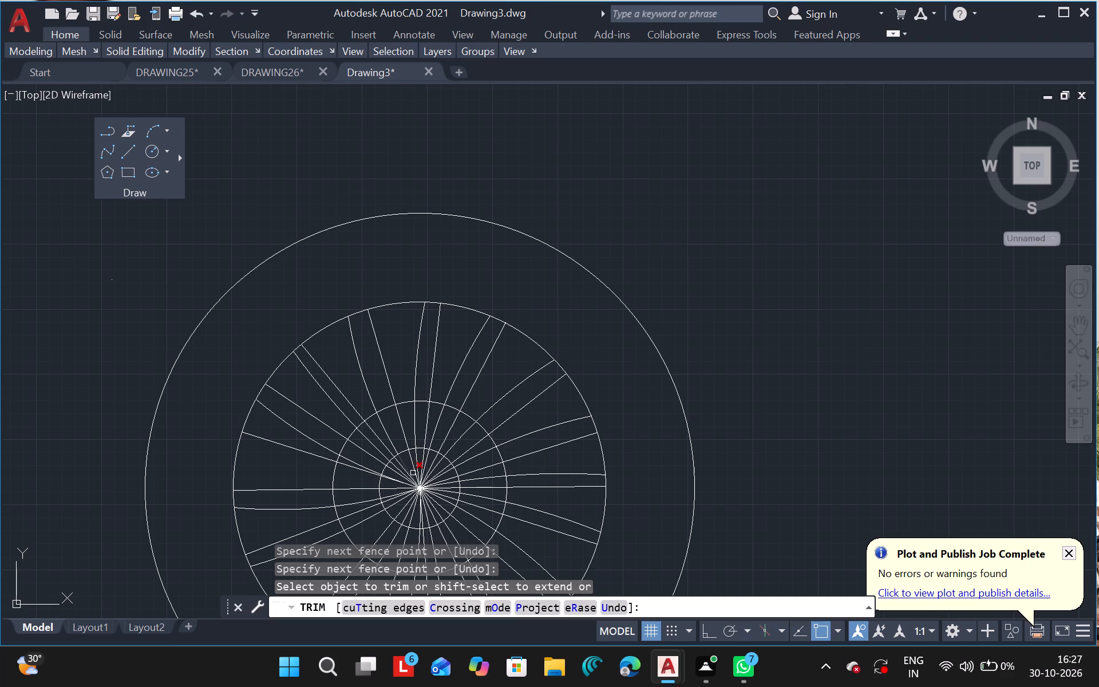
{"action": "left_click_drag", "start_coordinate": [398, 415], "coordinate": [386, 364]}
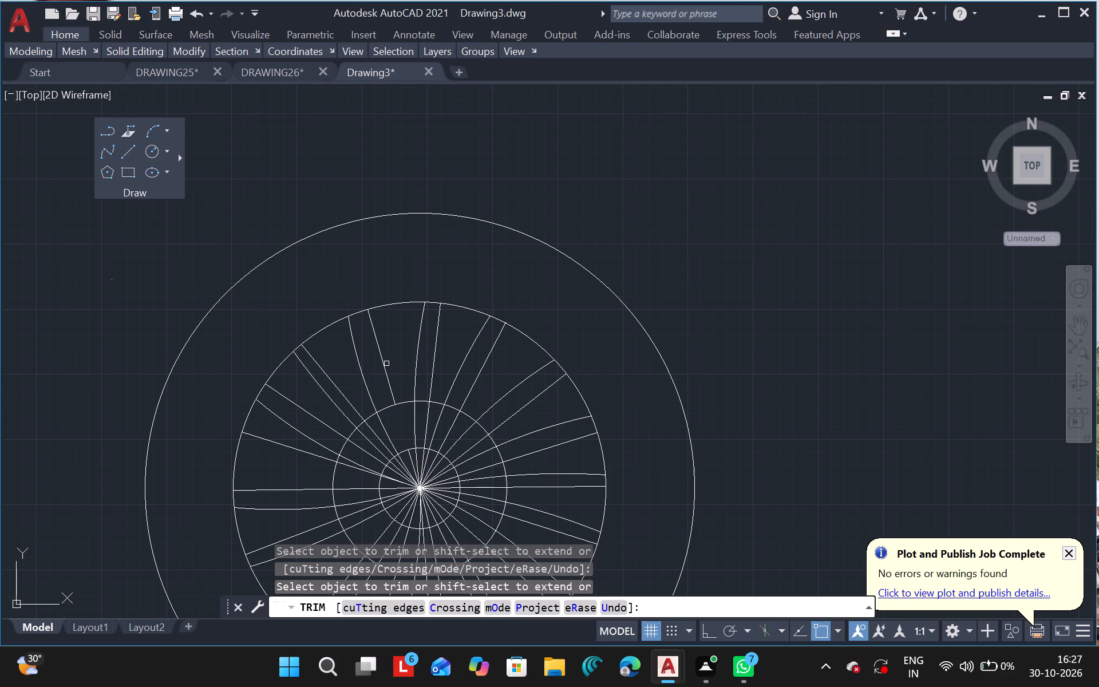
{"action": "left_click", "coordinate": [385, 364]}
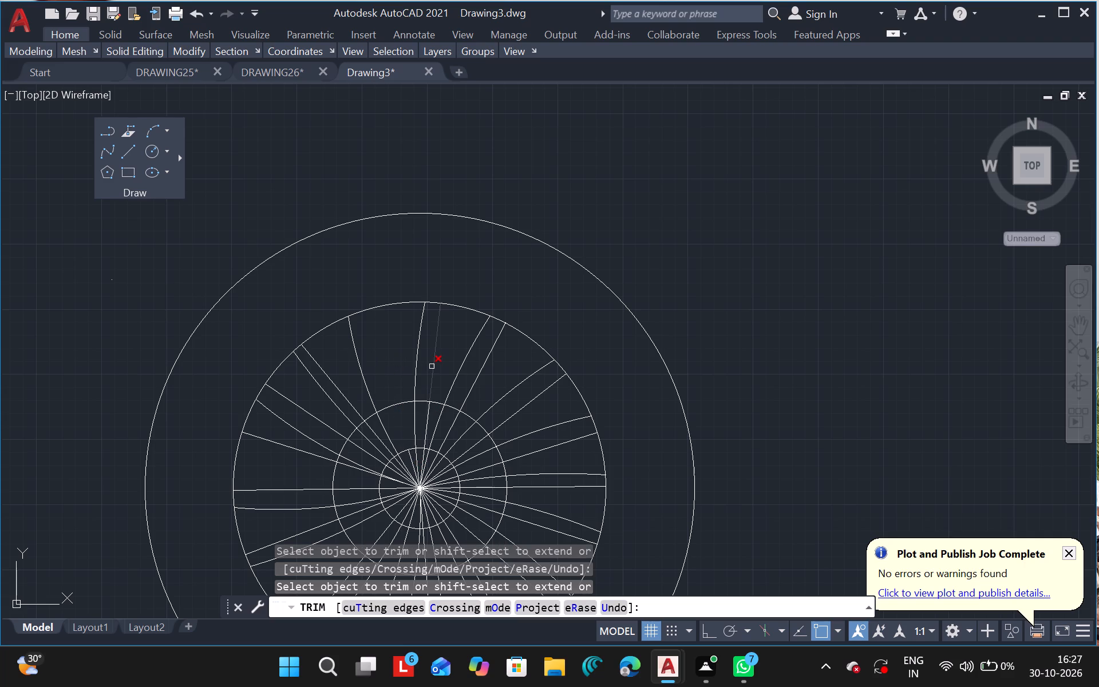
{"action": "left_click", "coordinate": [432, 366]}
{"action": "left_click", "coordinate": [473, 378]}
{"action": "left_click", "coordinate": [520, 411]}
{"action": "left_click", "coordinate": [536, 433]}
{"action": "left_click", "coordinate": [309, 405]}
{"action": "left_click", "coordinate": [298, 416]}
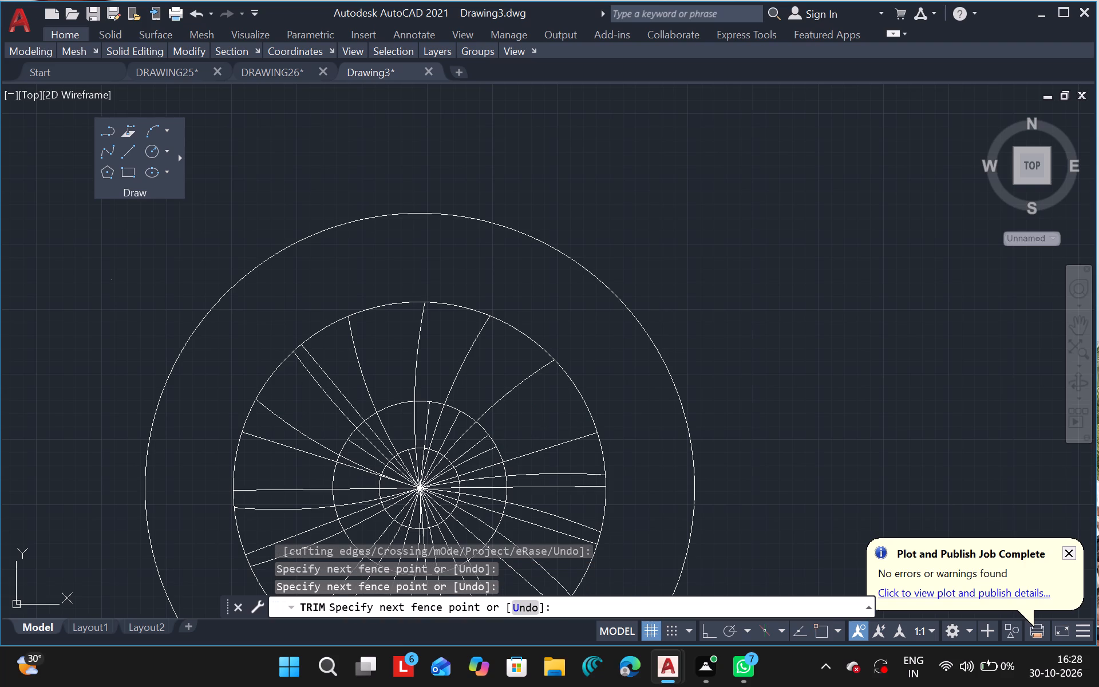
{"action": "left_click", "coordinate": [338, 387]}
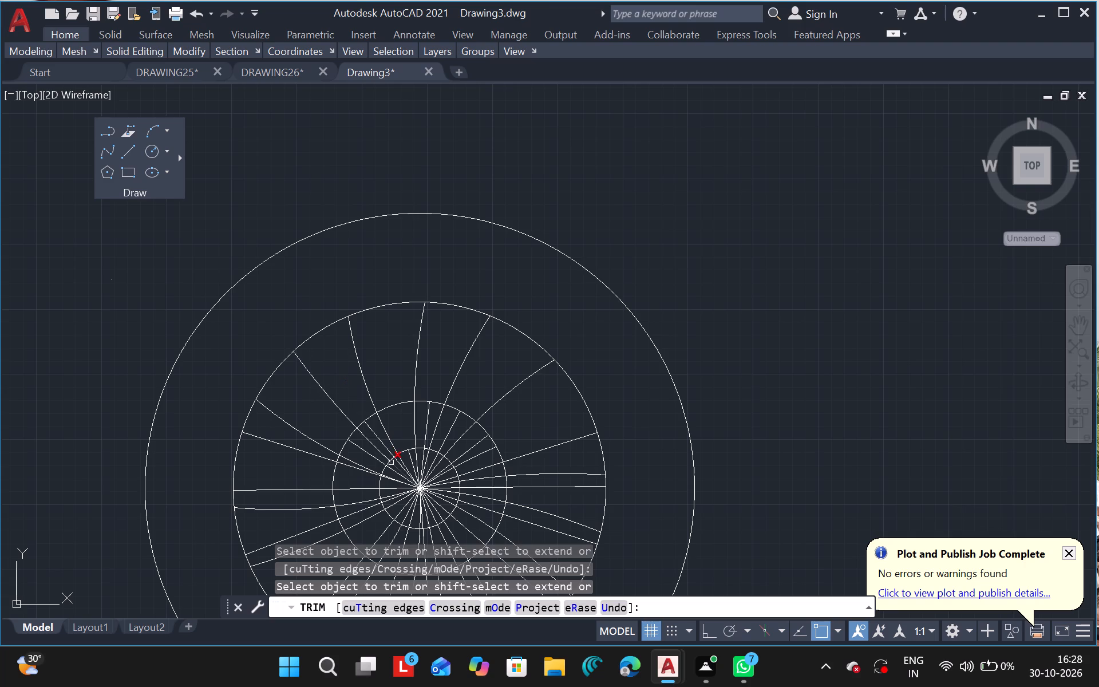
Trim away excess ray and arc pieces between the two smallest circles in the upper half of the figure.
{"action": "left_click_drag", "start_coordinate": [379, 455], "coordinate": [379, 439]}
{"action": "left_click_drag", "start_coordinate": [379, 439], "coordinate": [364, 456]}
{"action": "left_click", "coordinate": [364, 456]}
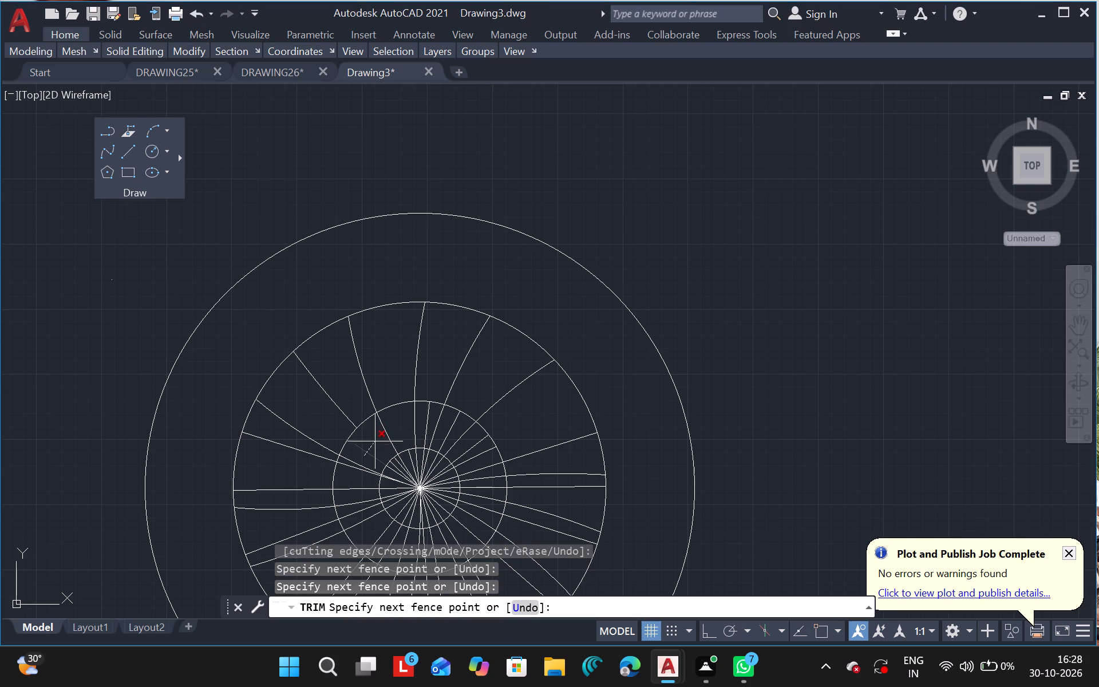
{"action": "left_click", "coordinate": [376, 461]}
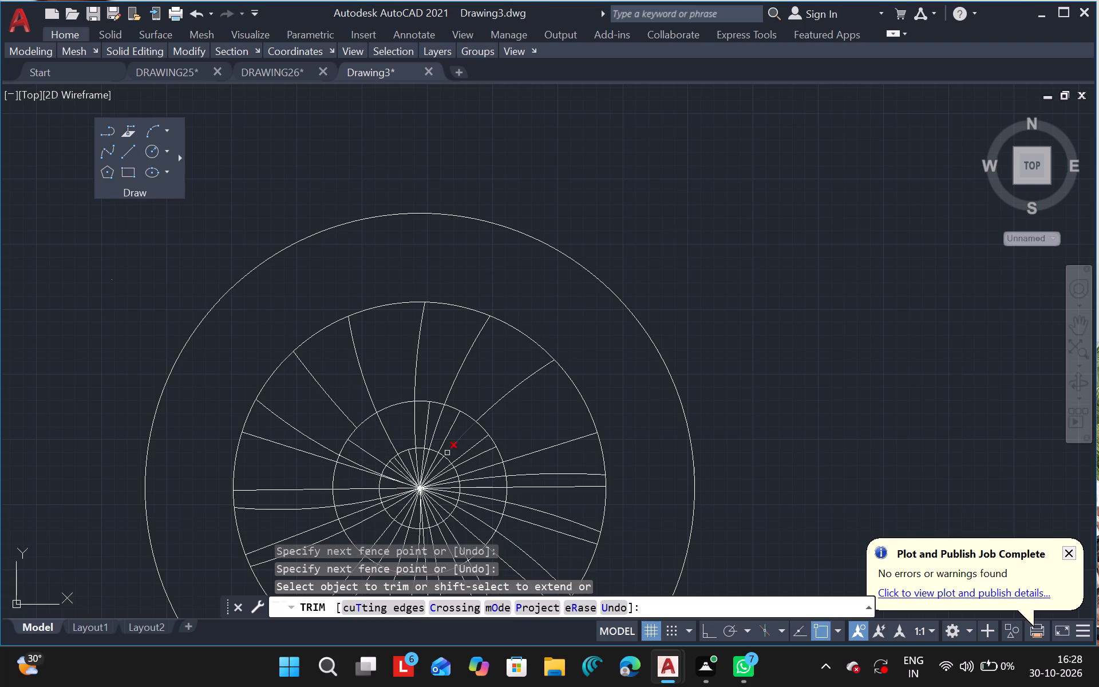
{"action": "left_click", "coordinate": [439, 449]}
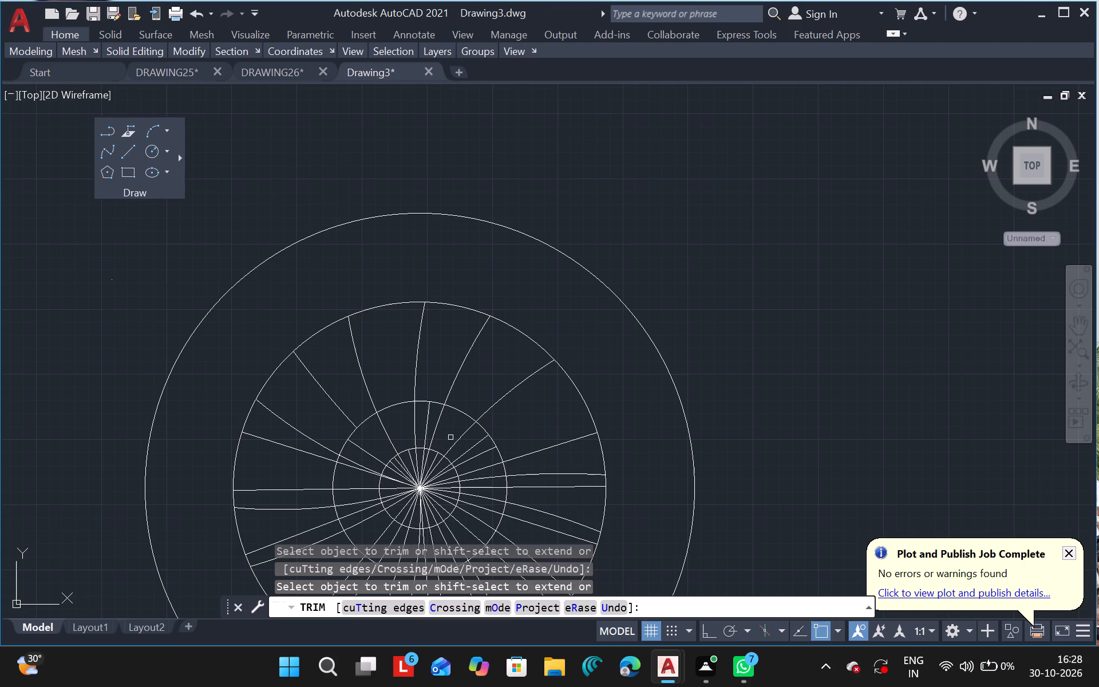
{"action": "left_click", "coordinate": [465, 459]}
{"action": "left_click", "coordinate": [465, 459]}
Trim away the steep down-right straight ray between the second-smallest and second-largest circles.
{"action": "scroll", "coordinate": [465, 459], "scroll_direction": "down", "scroll_amount": 2, "text": "ctrl"}
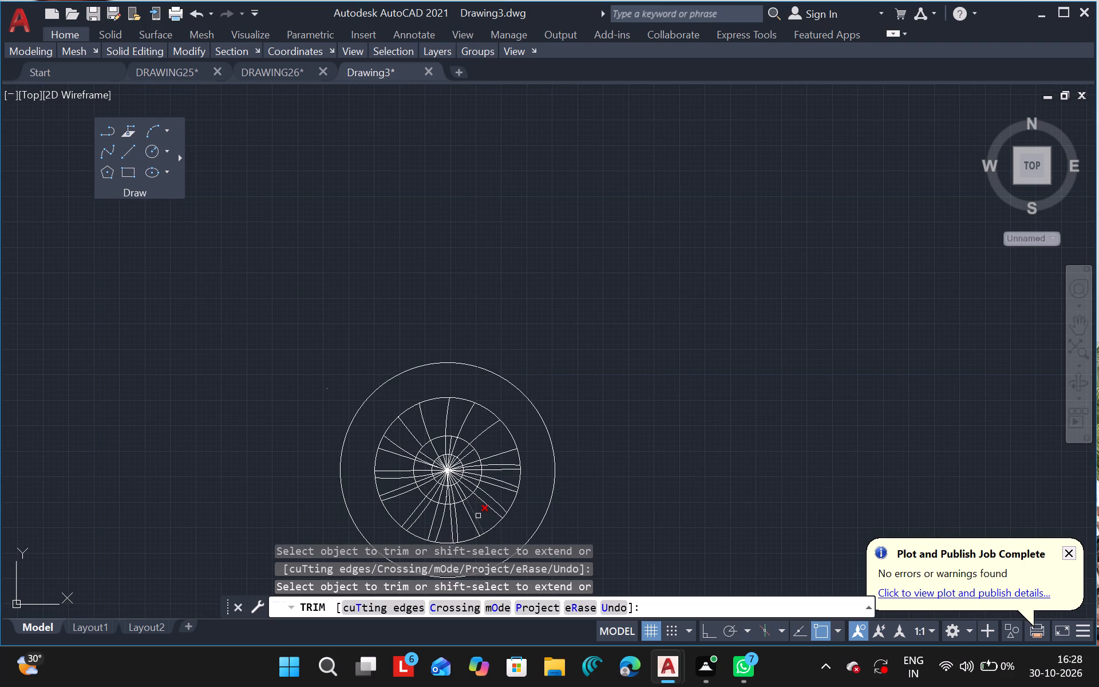
{"action": "left_click", "coordinate": [478, 516]}
{"action": "key", "text": "Escape"}
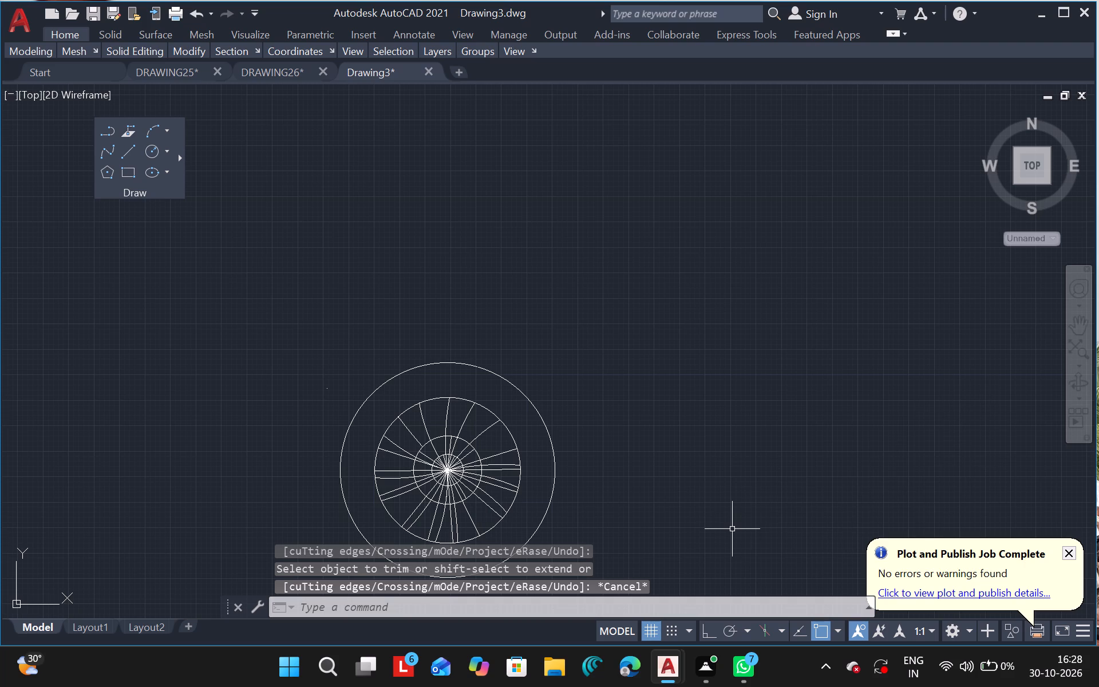
Trim away the upper-left straight ray piece between the two smallest circles and the neighbouring lower ray piece between the second-smallest and second-largest circles.
{"action": "key", "text": "bracketleft"}
{"action": "key", "text": "BackSpace"}
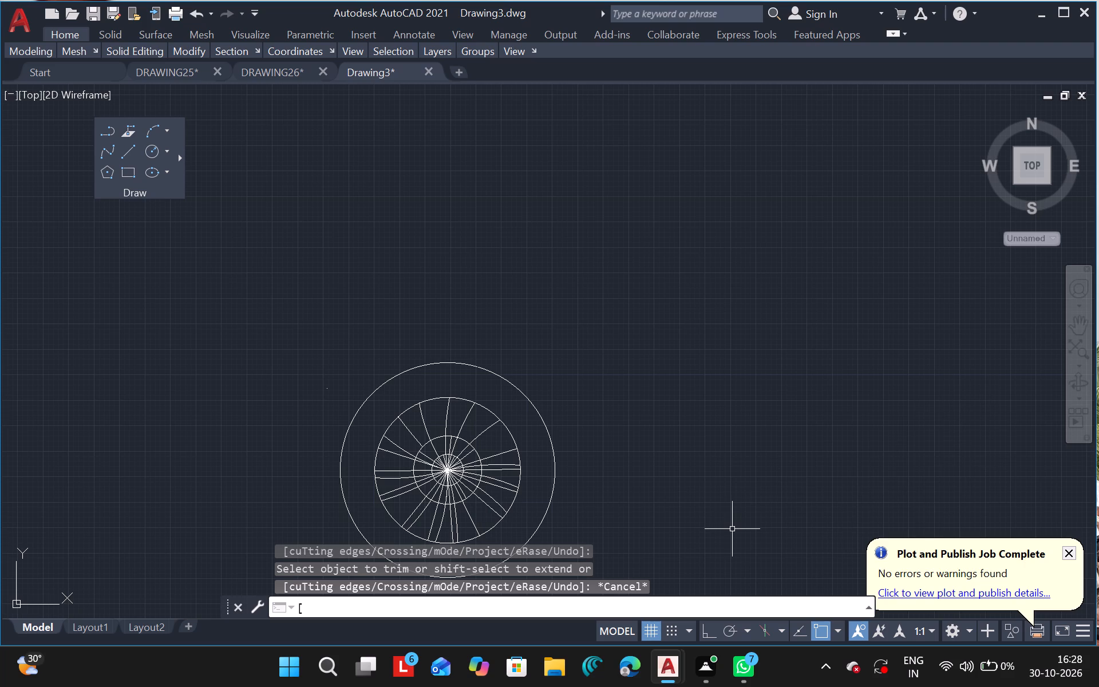
{"action": "type", "text": "pan"}
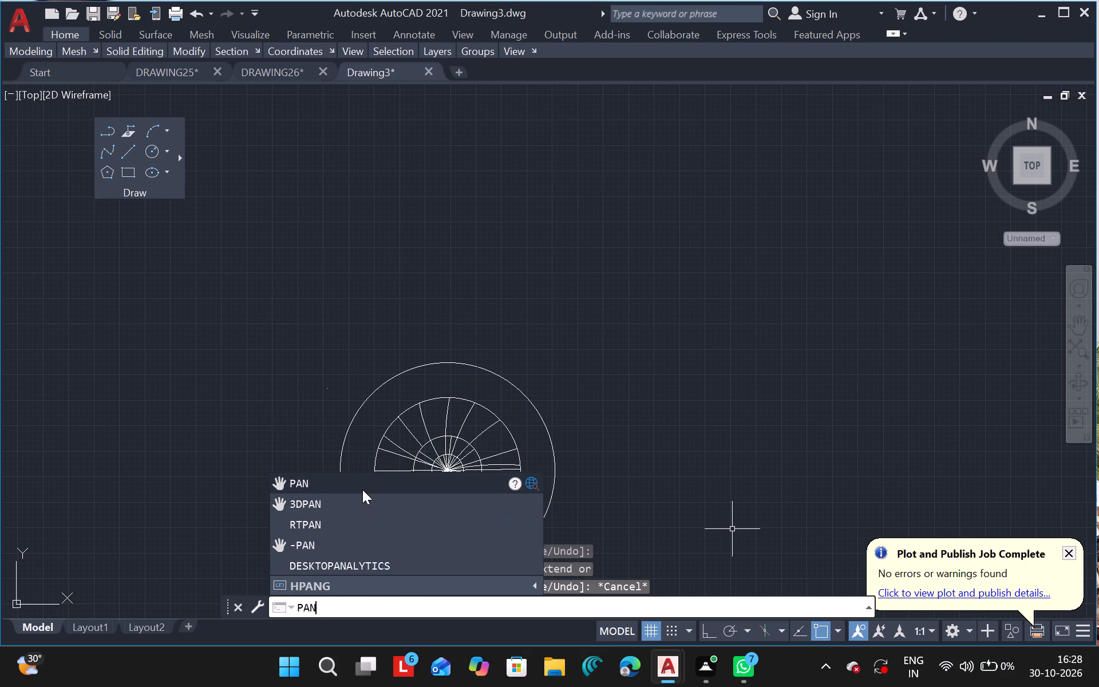
{"action": "left_click", "coordinate": [362, 488]}
{"action": "left_click_drag", "start_coordinate": [477, 425], "coordinate": [427, 252]}
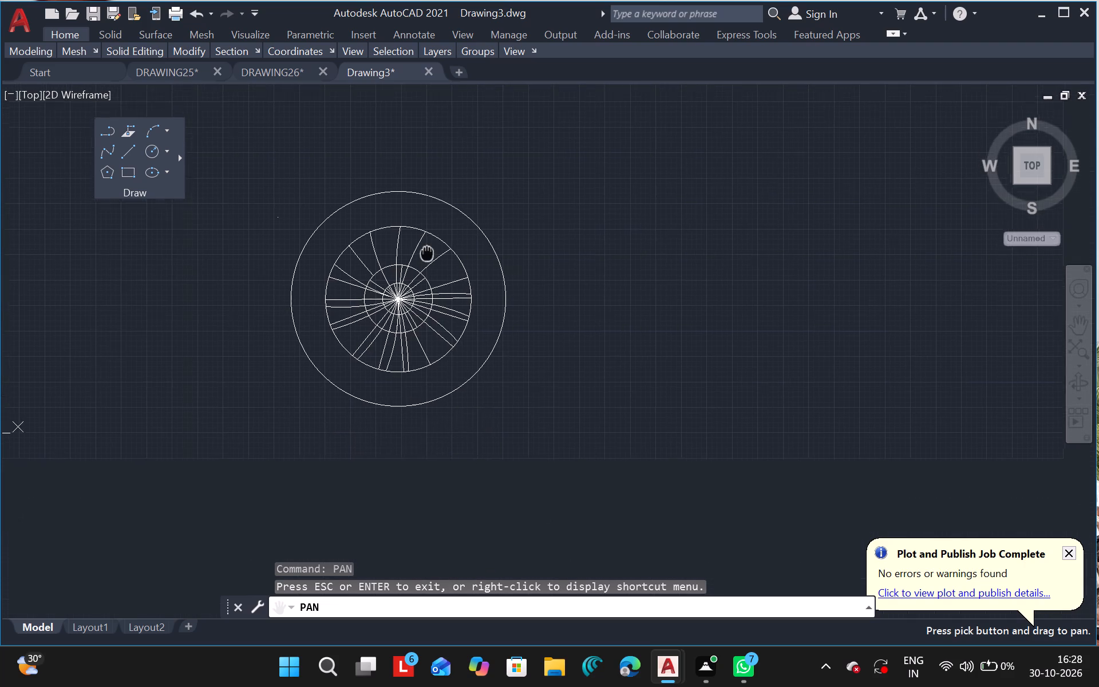
{"action": "left_click_drag", "start_coordinate": [427, 252], "coordinate": [426, 246]}
{"action": "key", "text": "Escape"}
{"action": "left_click", "coordinate": [426, 246]}
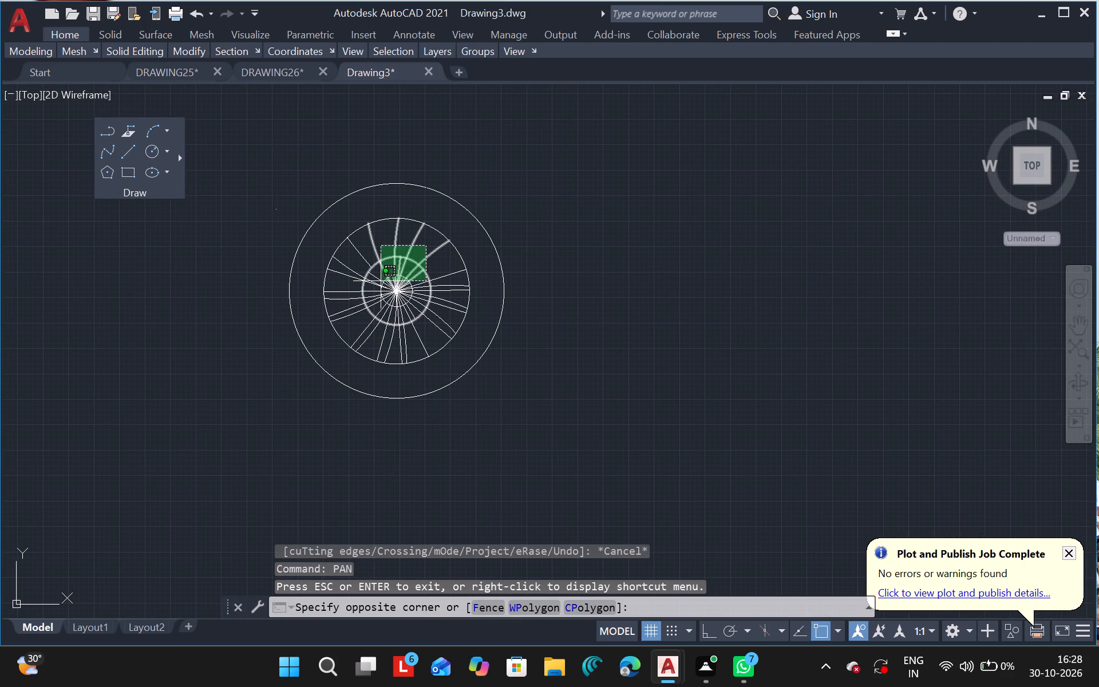
{"action": "left_click", "coordinate": [381, 282]}
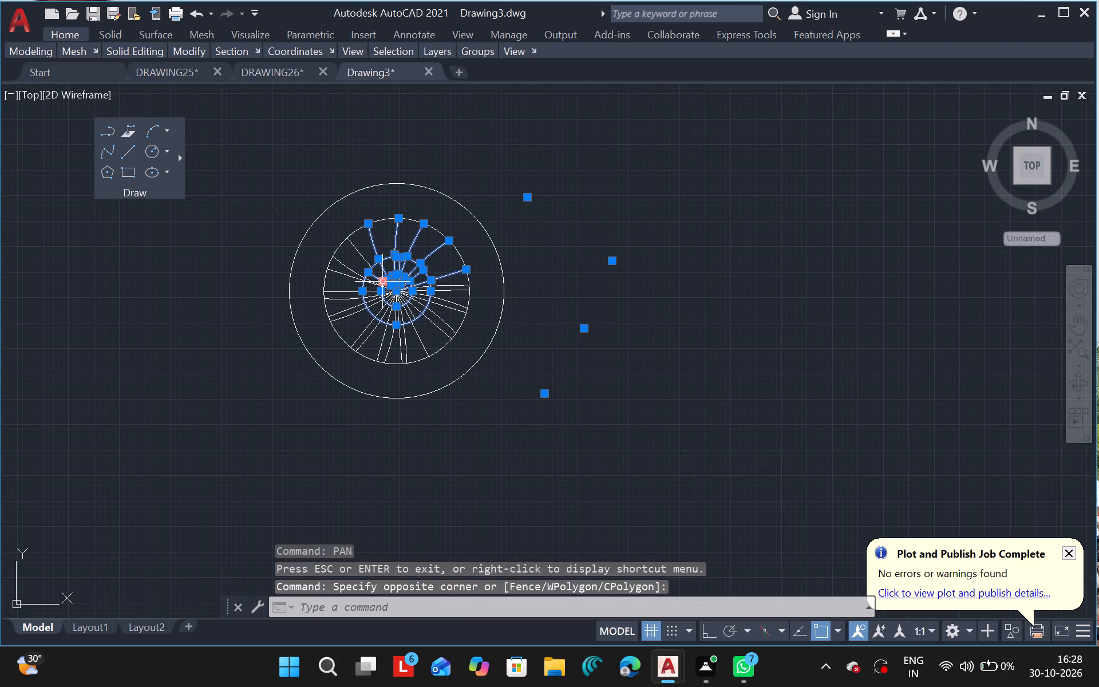
{"action": "key", "text": "Escape"}
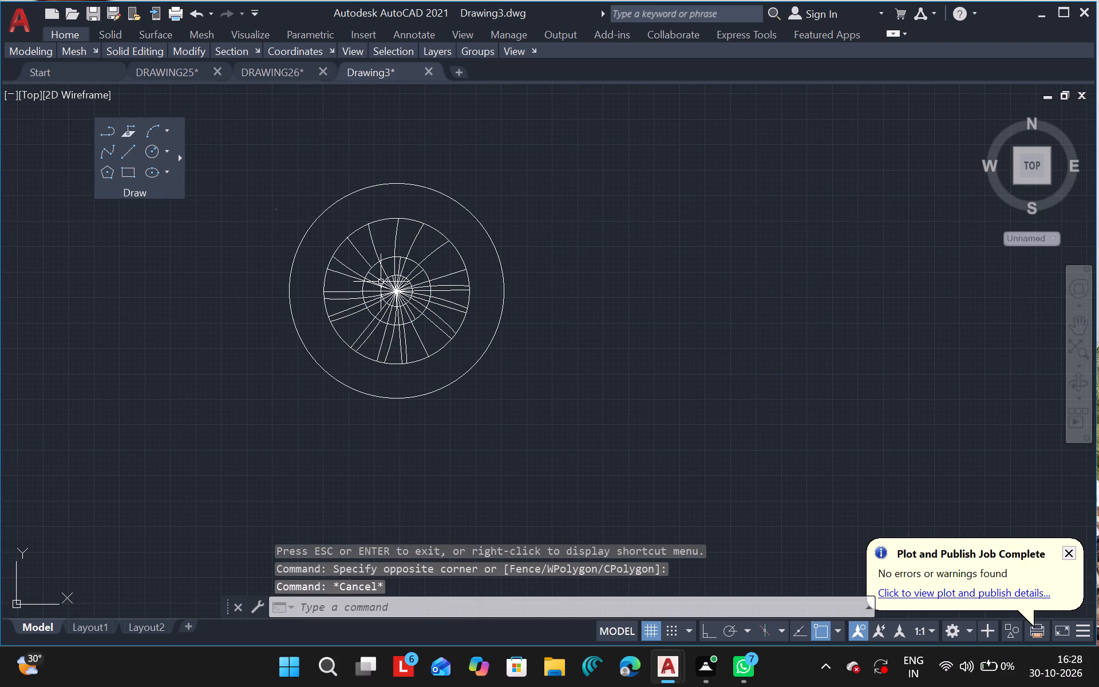
{"action": "scroll", "coordinate": [378, 255], "scroll_direction": "up", "scroll_amount": 3, "text": "ctrl"}
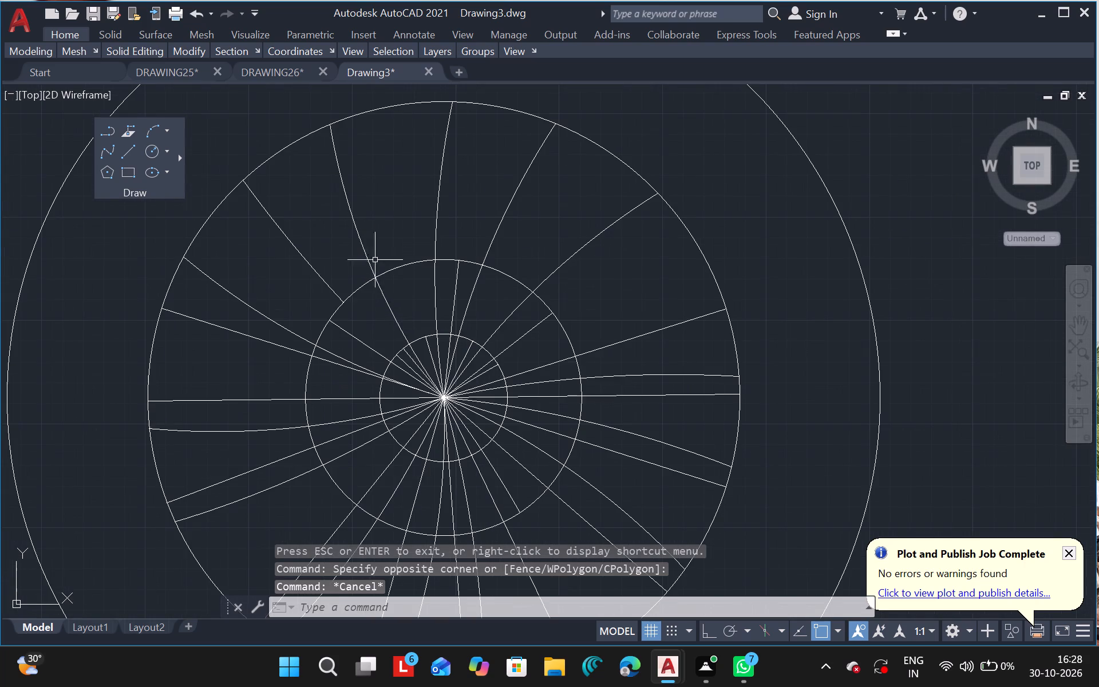
{"action": "type", "text": "tr"}
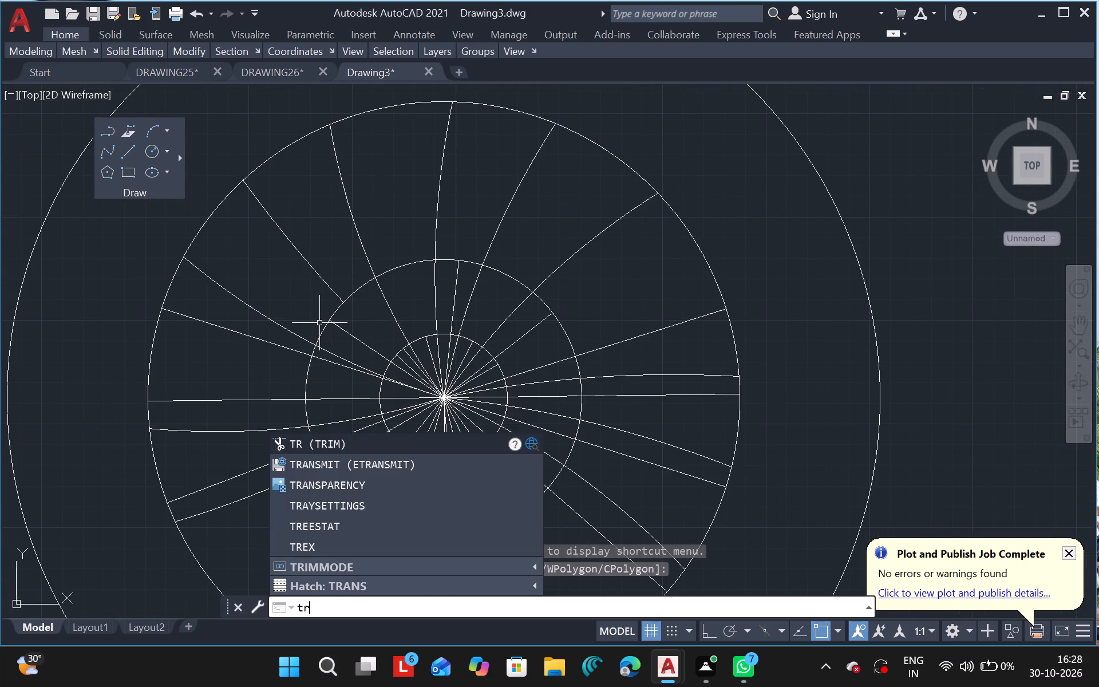
{"action": "left_click", "coordinate": [333, 444]}
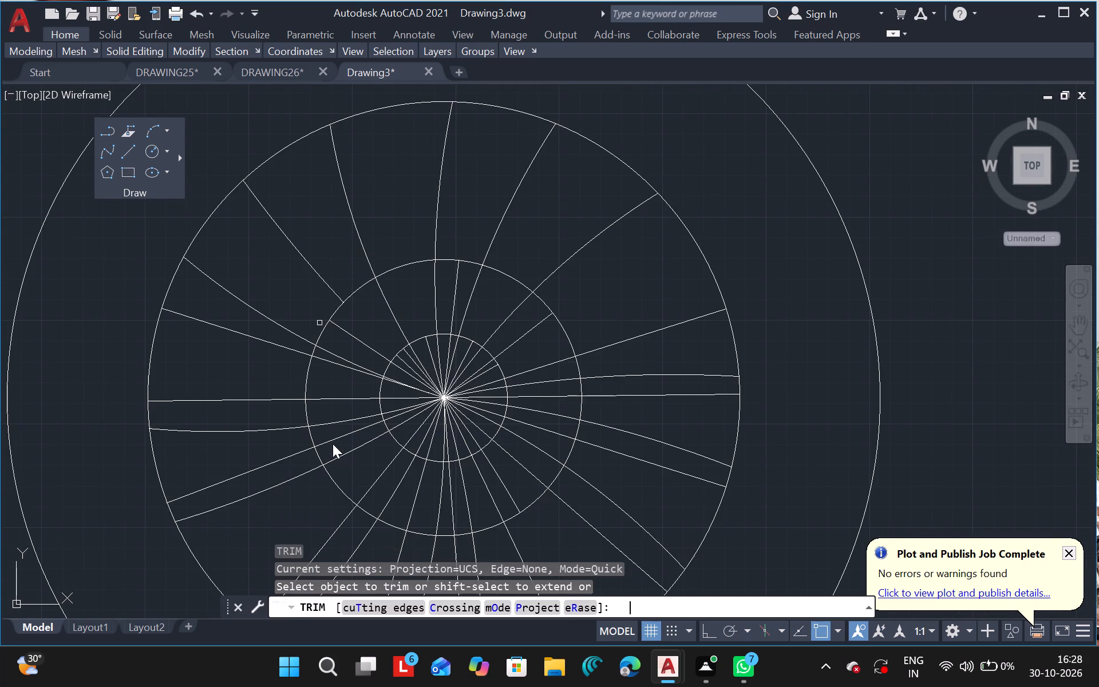
{"action": "left_click", "coordinate": [357, 337]}
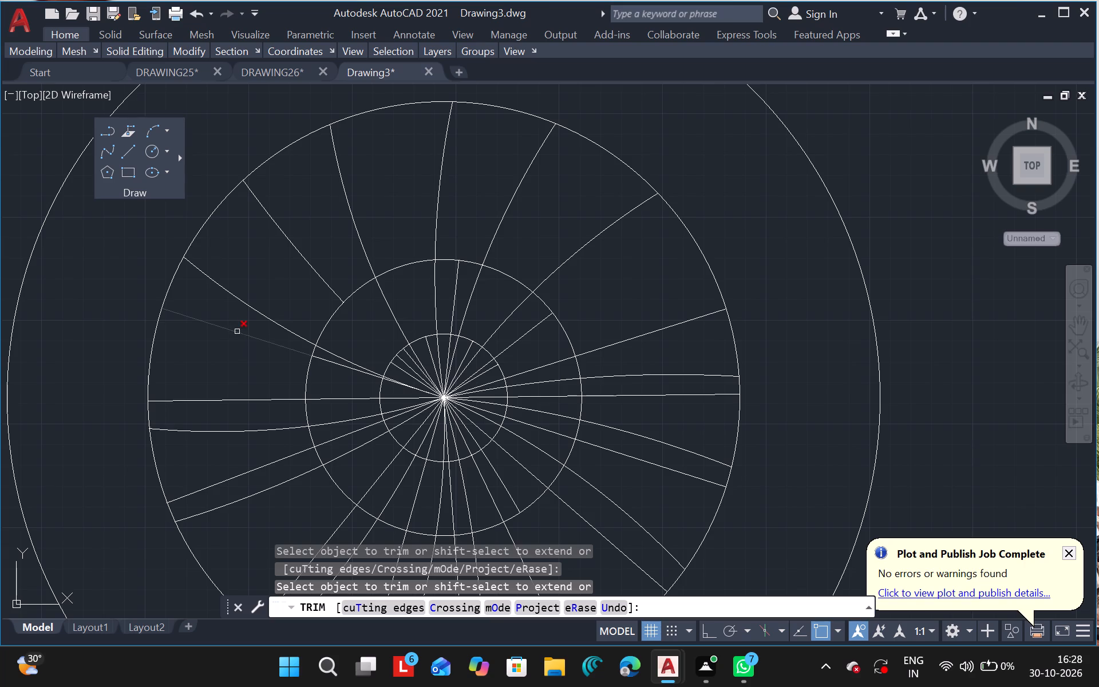
{"action": "left_click_drag", "start_coordinate": [236, 330], "coordinate": [238, 437]}
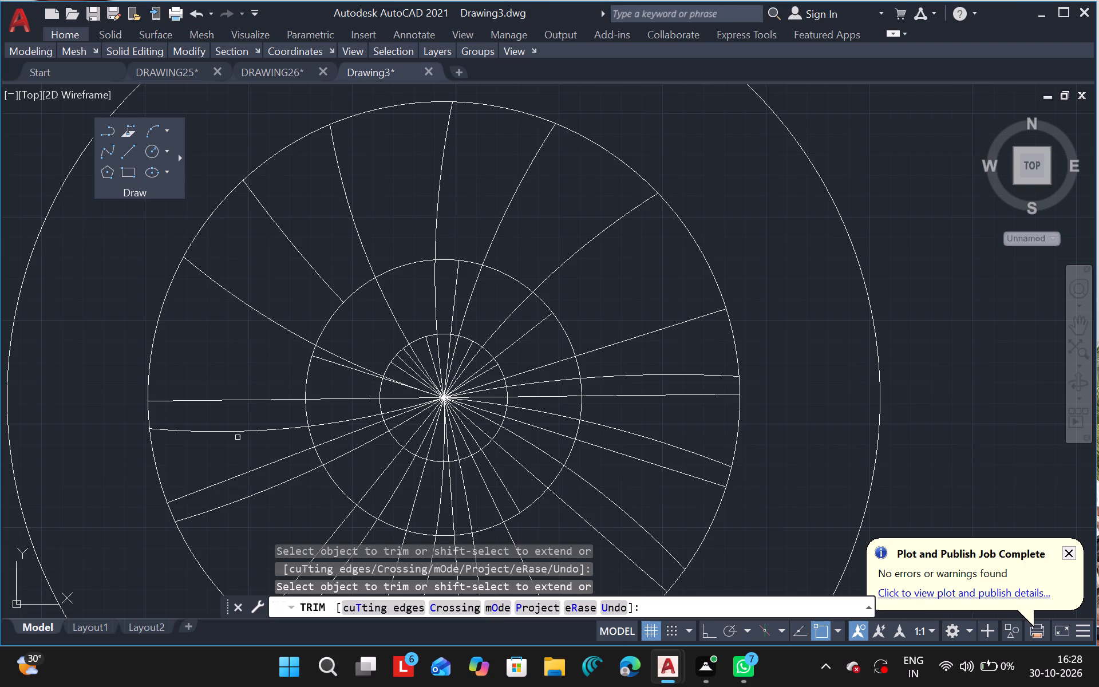
Trim away the leftward horizontal ray and the adjacent lower-left straight ray between the smallest and second-largest circles.
{"action": "left_click_drag", "start_coordinate": [238, 437], "coordinate": [231, 402]}
{"action": "left_click_drag", "start_coordinate": [231, 402], "coordinate": [395, 373]}
{"action": "left_click_drag", "start_coordinate": [395, 373], "coordinate": [357, 400]}
{"action": "left_click", "coordinate": [357, 400]}
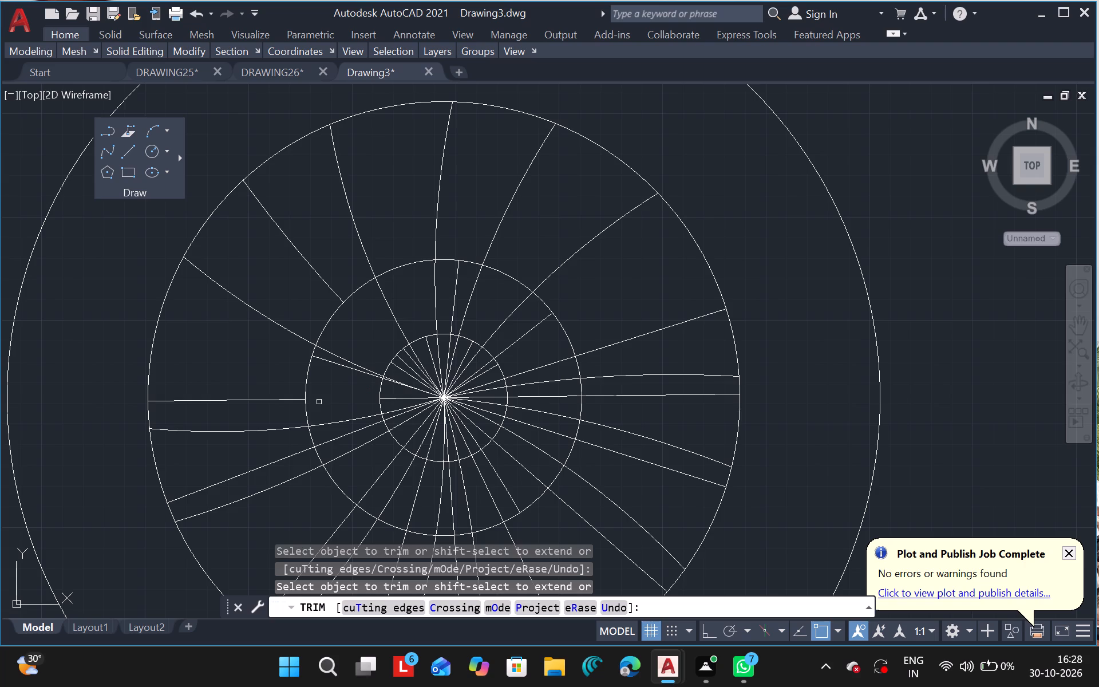
{"action": "left_click", "coordinate": [278, 401]}
{"action": "left_click_drag", "start_coordinate": [271, 464], "coordinate": [325, 445]}
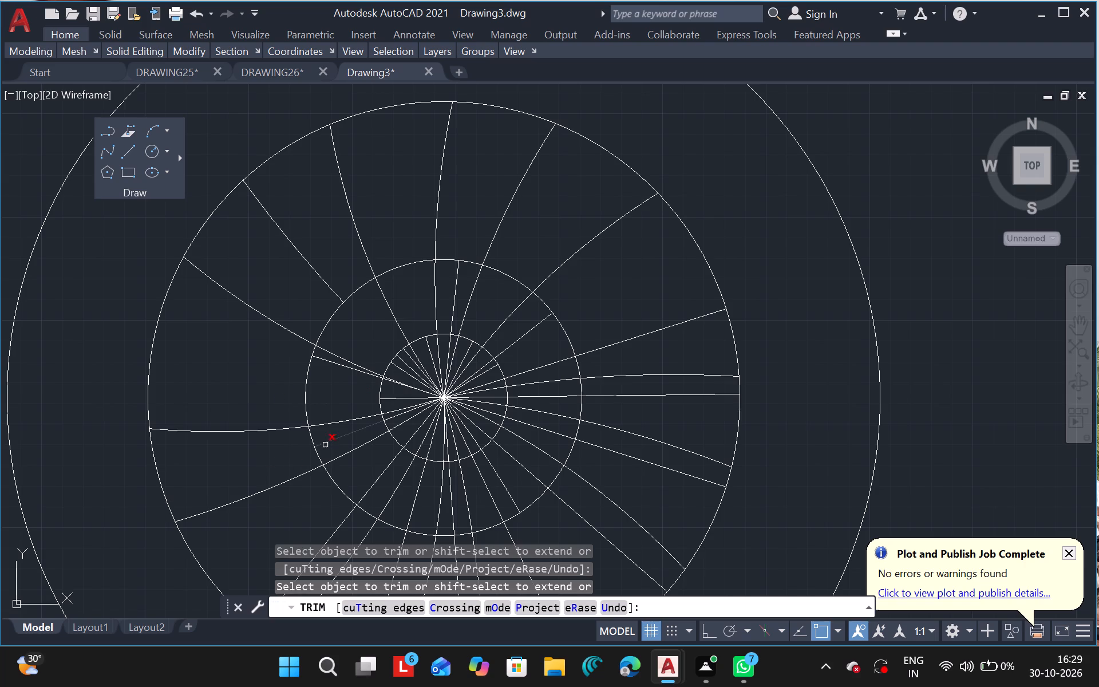
{"action": "left_click_drag", "start_coordinate": [325, 445], "coordinate": [327, 445]}
{"action": "left_click", "coordinate": [327, 445]}
Trim away excess straight ray pieces outside the smallest circle in the right half: one upper-right, both horizontal and two lower-right pieces.
{"action": "left_click", "coordinate": [516, 341]}
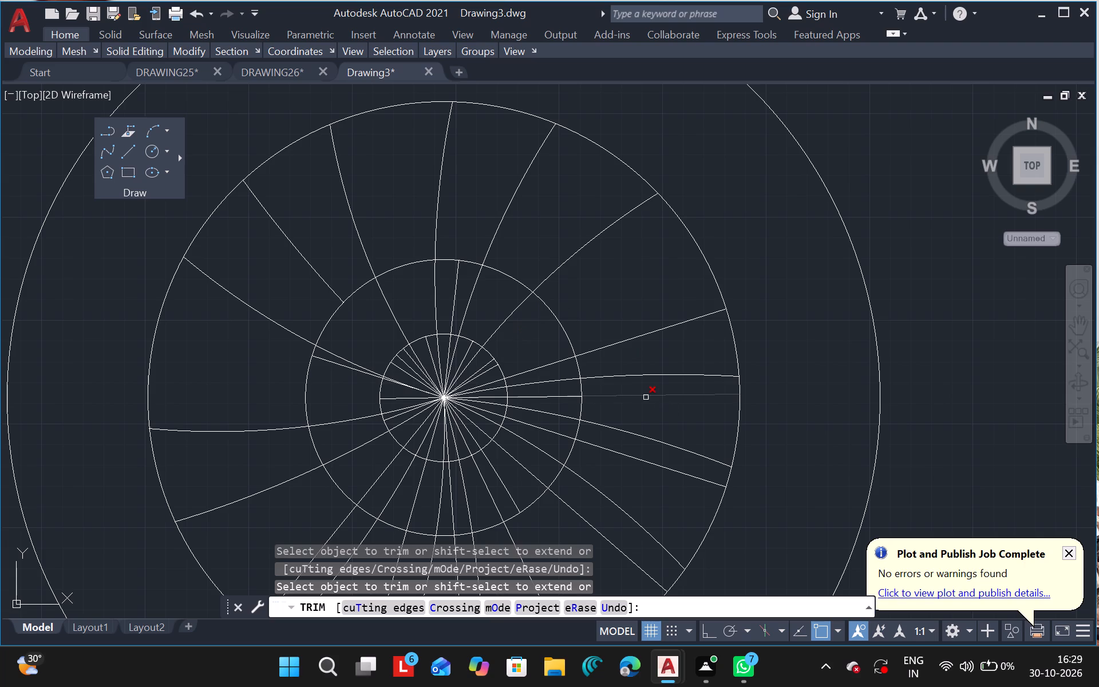
{"action": "left_click", "coordinate": [637, 397]}
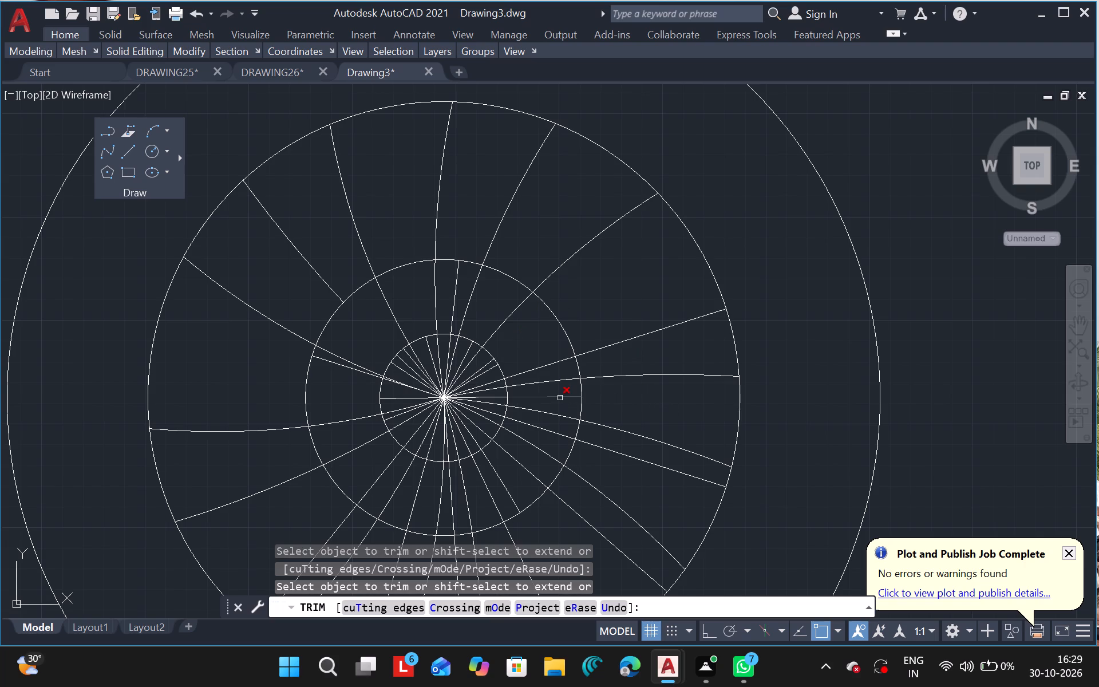
{"action": "left_click", "coordinate": [557, 398]}
{"action": "left_click", "coordinate": [611, 449]}
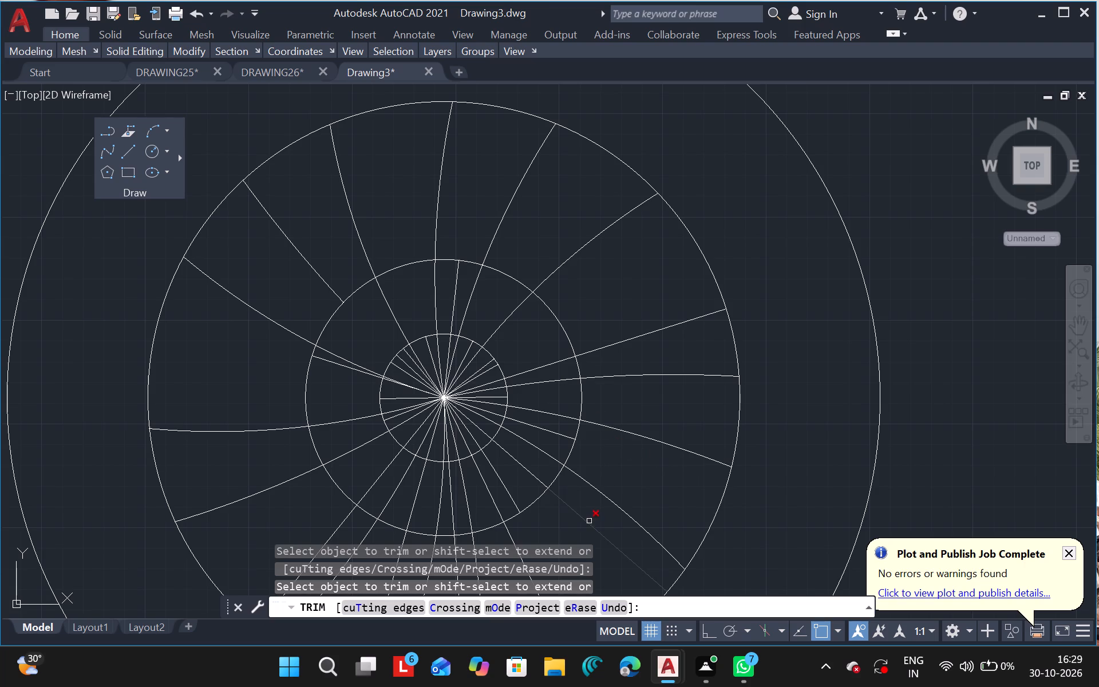
{"action": "left_click", "coordinate": [589, 521]}
{"action": "scroll", "coordinate": [588, 529], "scroll_direction": "down", "scroll_amount": 2, "text": "ctrl"}
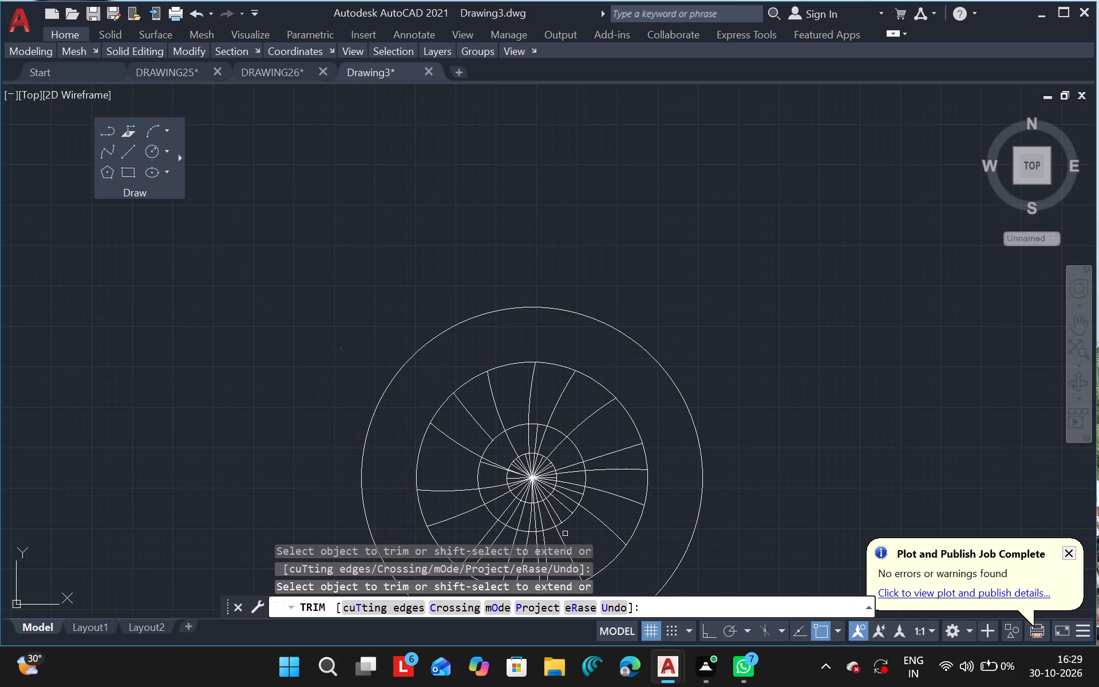
{"action": "key", "text": "Escape"}
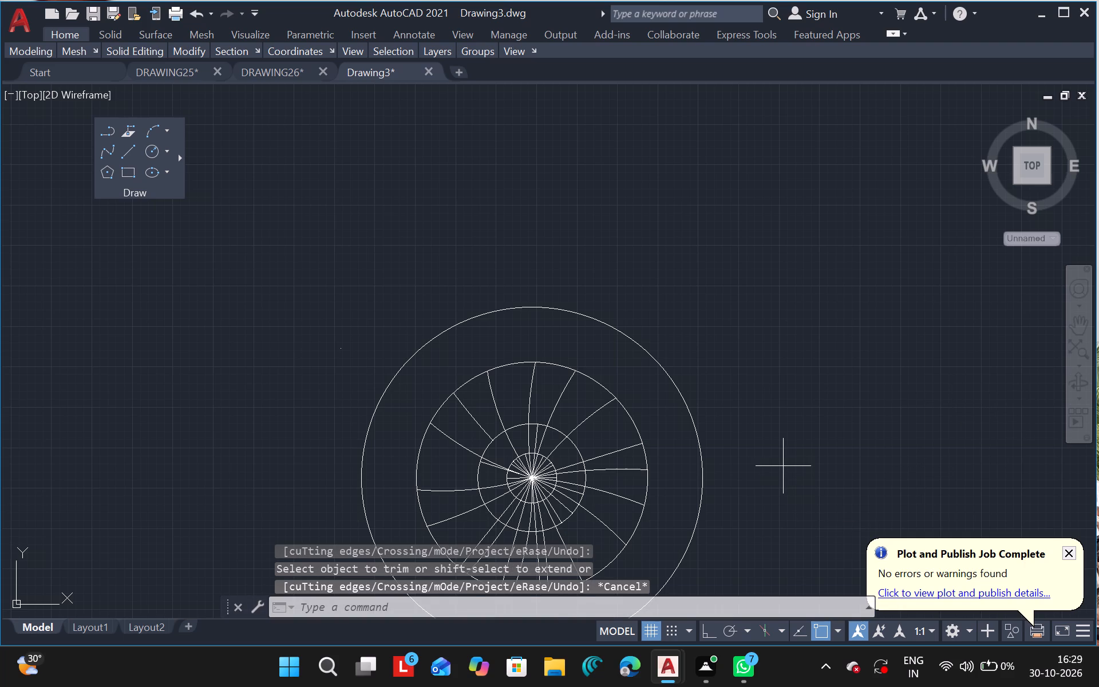
Trim away the ray and arc pieces inside the smallest circle with a freehand fence around the centre.
{"action": "left_click", "coordinate": [783, 466]}
{"action": "left_click", "coordinate": [732, 477]}
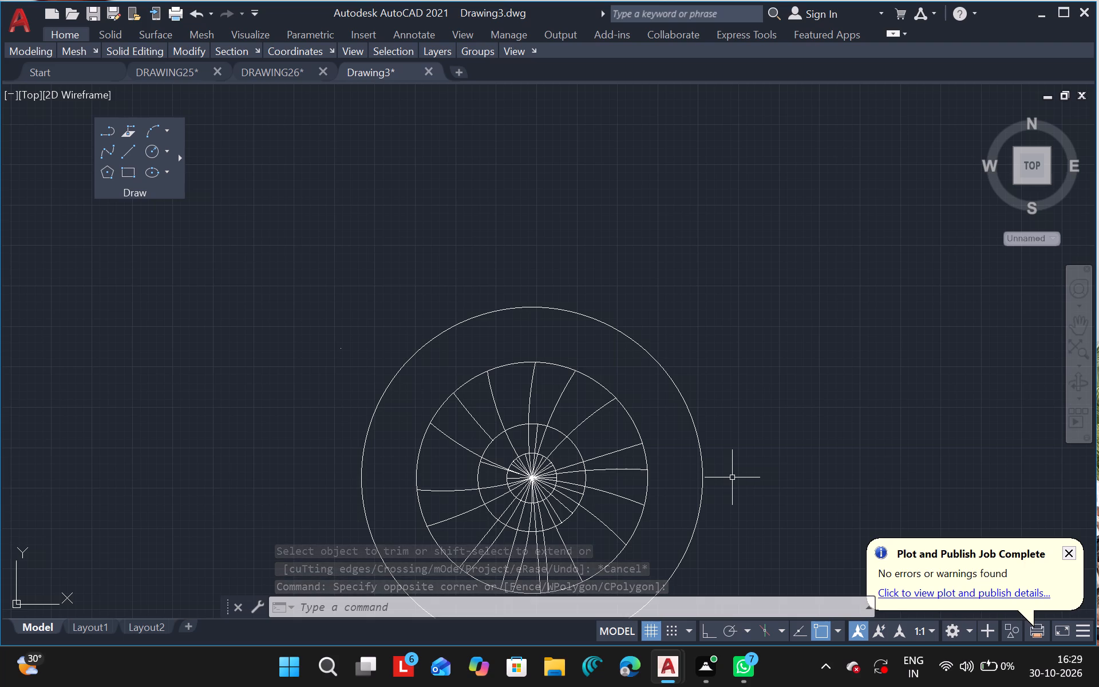
{"action": "key", "text": "p"}
{"action": "key", "text": "a"}
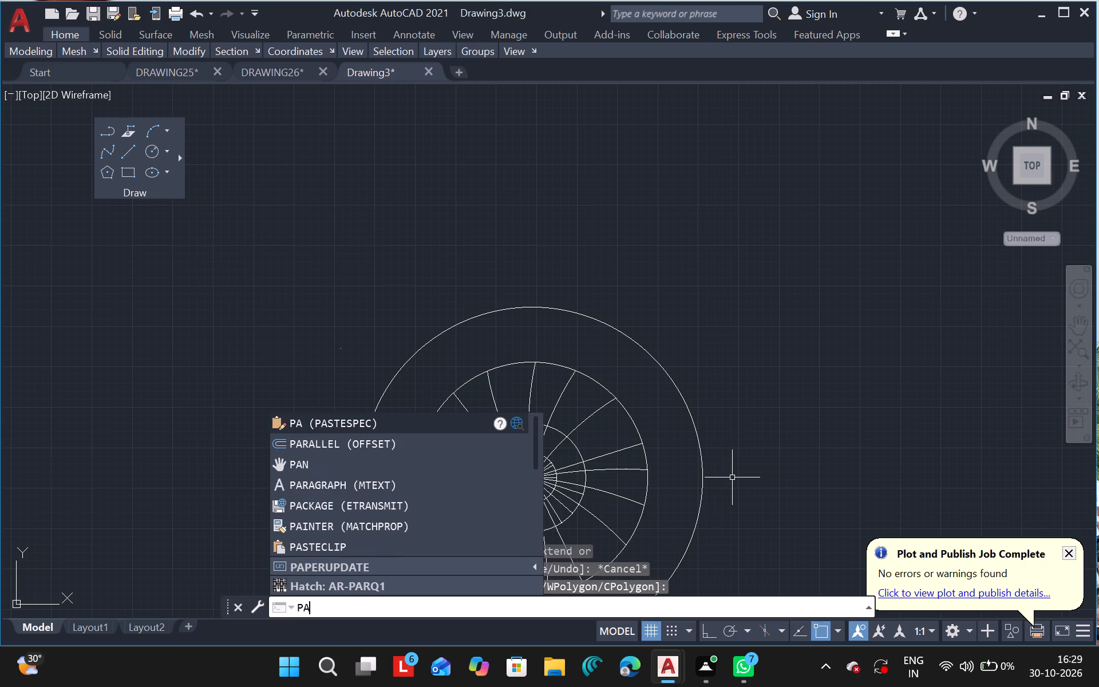
{"action": "left_click", "coordinate": [334, 460]}
{"action": "left_click_drag", "start_coordinate": [493, 441], "coordinate": [352, 341]}
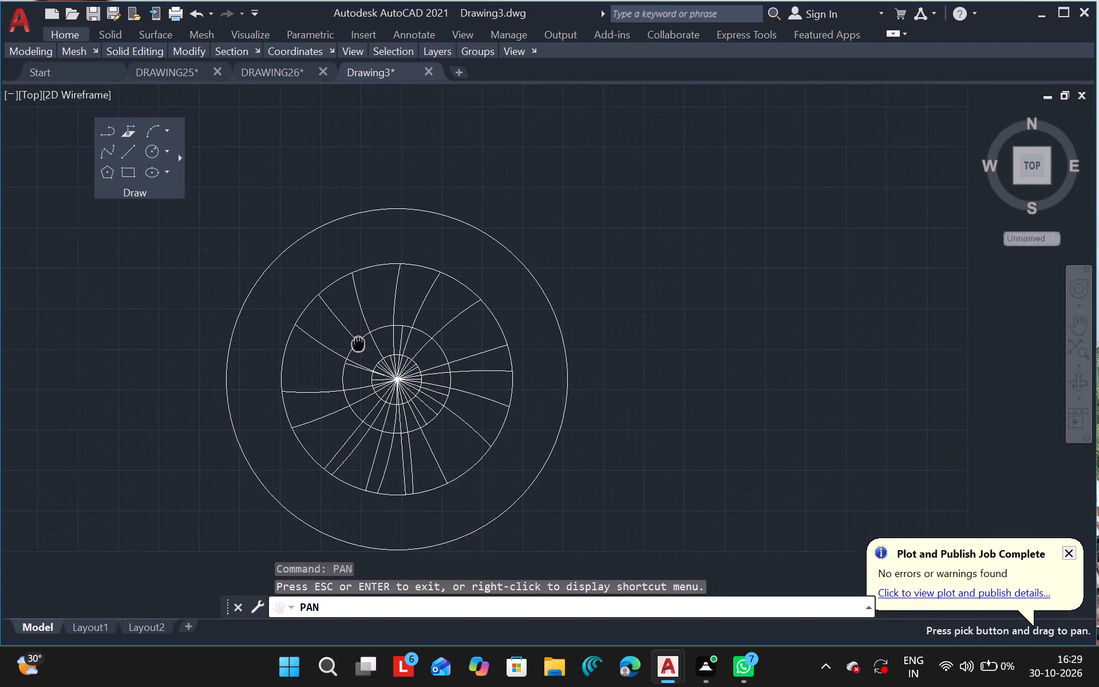
{"action": "left_click_drag", "start_coordinate": [352, 341], "coordinate": [302, 289]}
{"action": "key", "text": "Escape"}
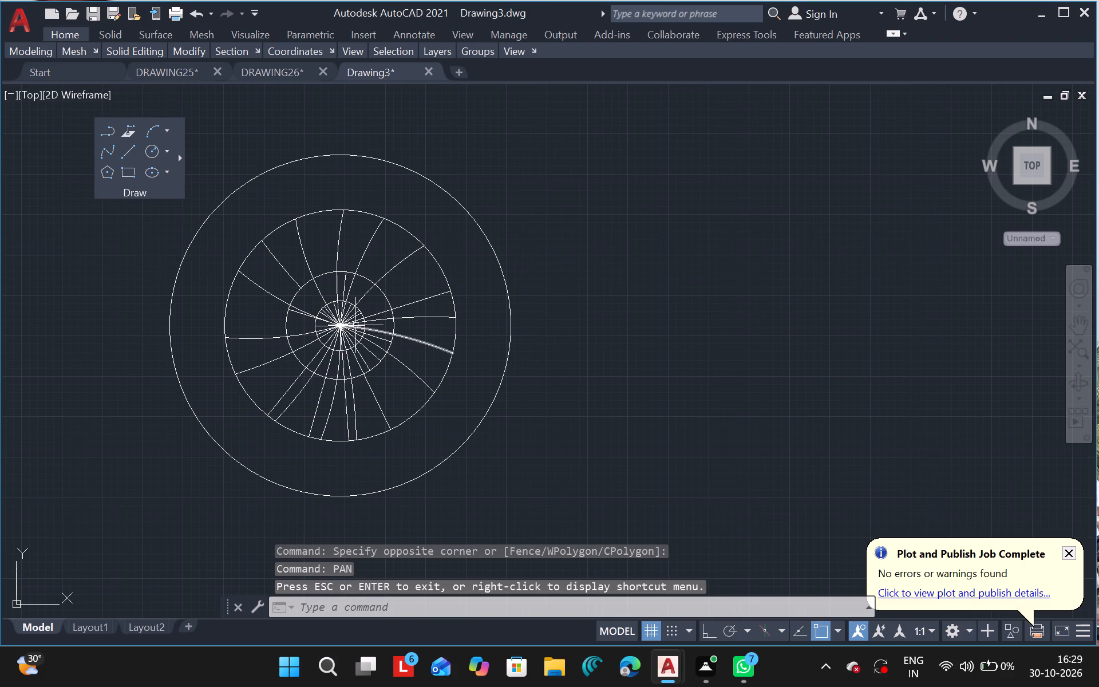
{"action": "scroll", "coordinate": [355, 326], "scroll_direction": "up", "scroll_amount": 2, "text": "ctrl"}
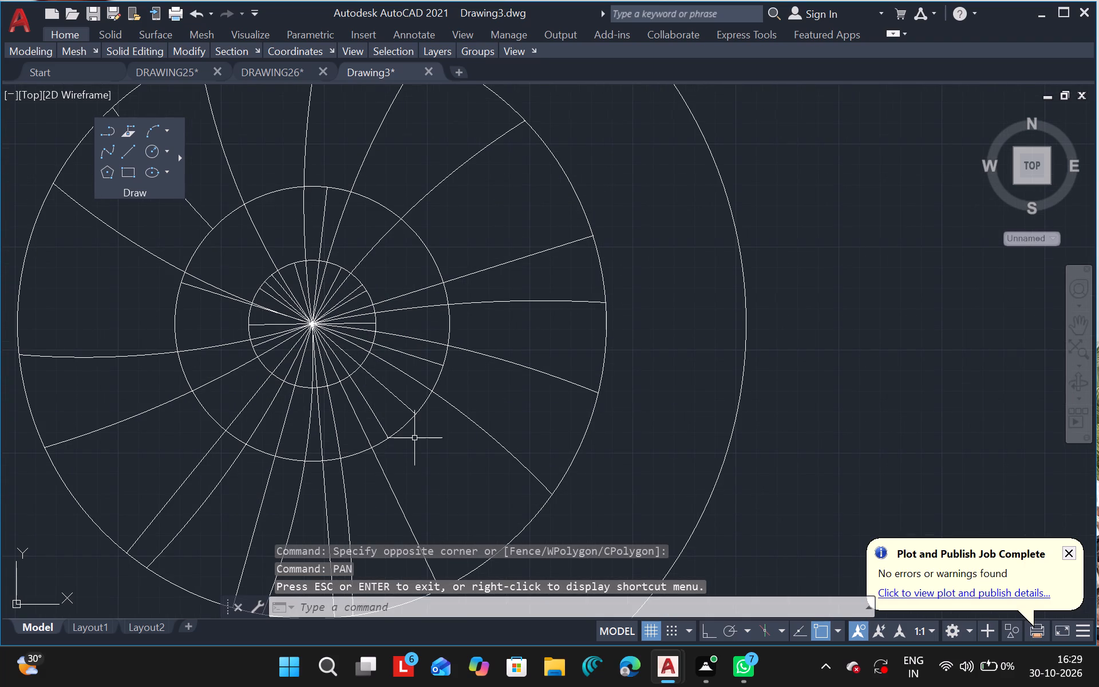
{"action": "type", "text": "tr"}
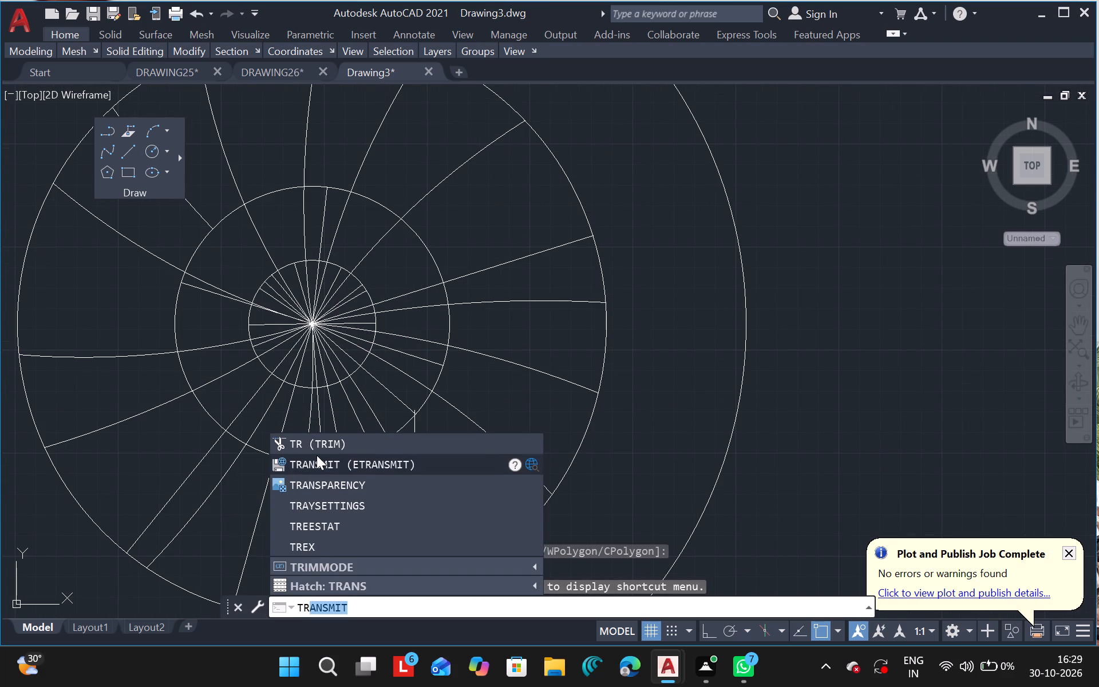
{"action": "left_click", "coordinate": [317, 449]}
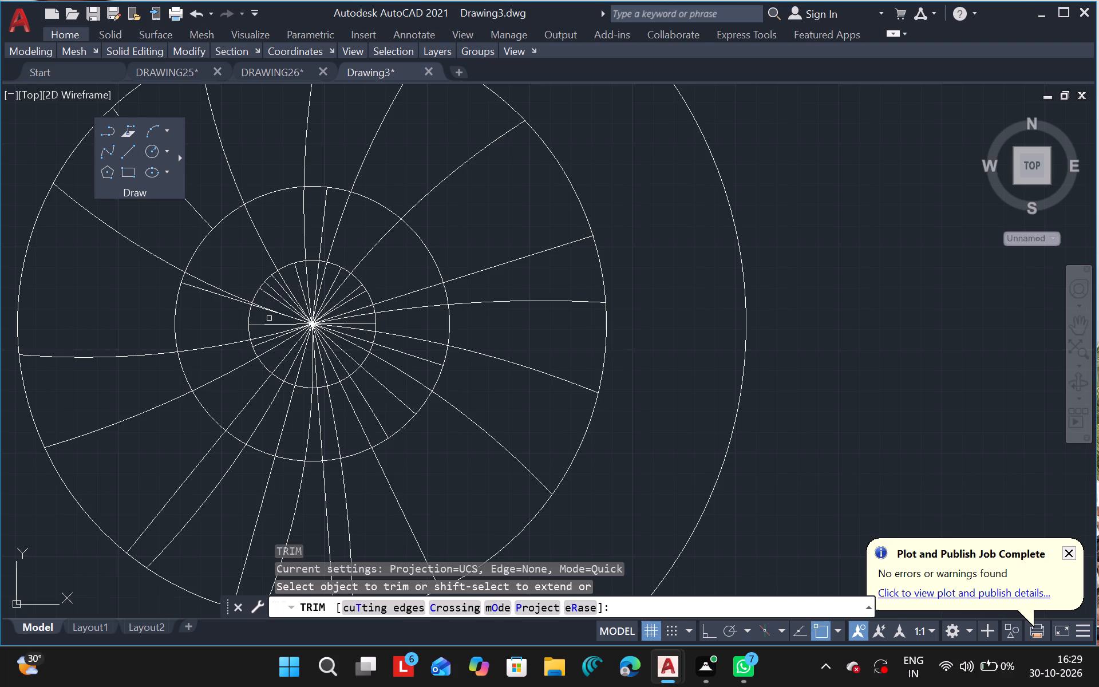
{"action": "left_click_drag", "start_coordinate": [269, 318], "coordinate": [343, 353]}
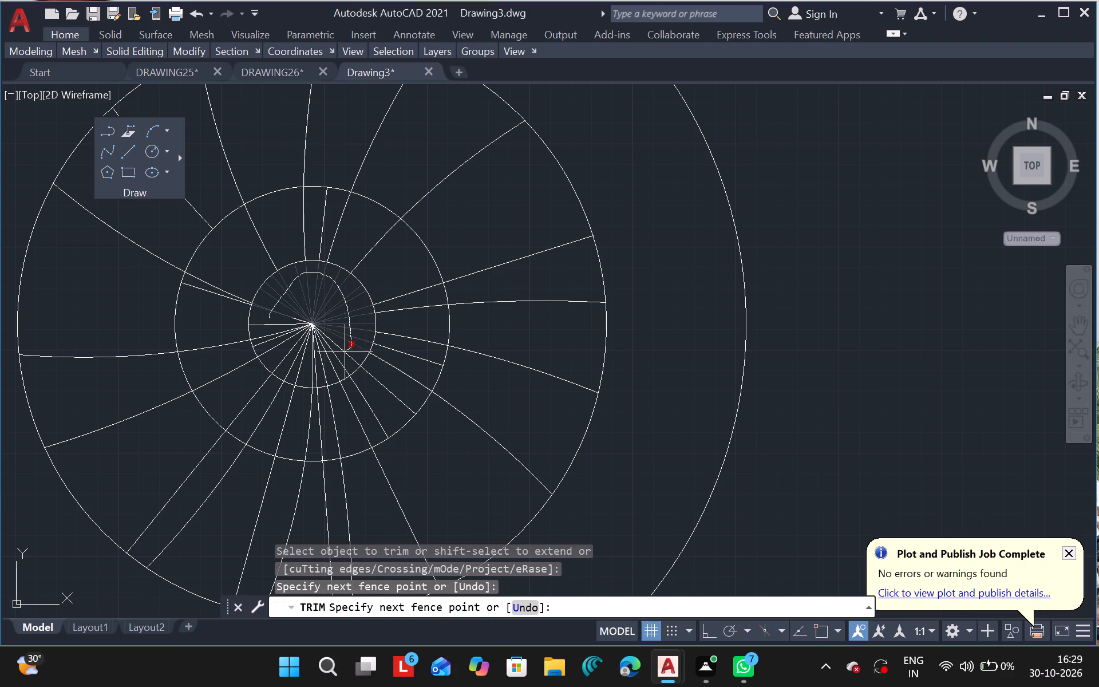
{"action": "left_click_drag", "start_coordinate": [343, 353], "coordinate": [301, 339]}
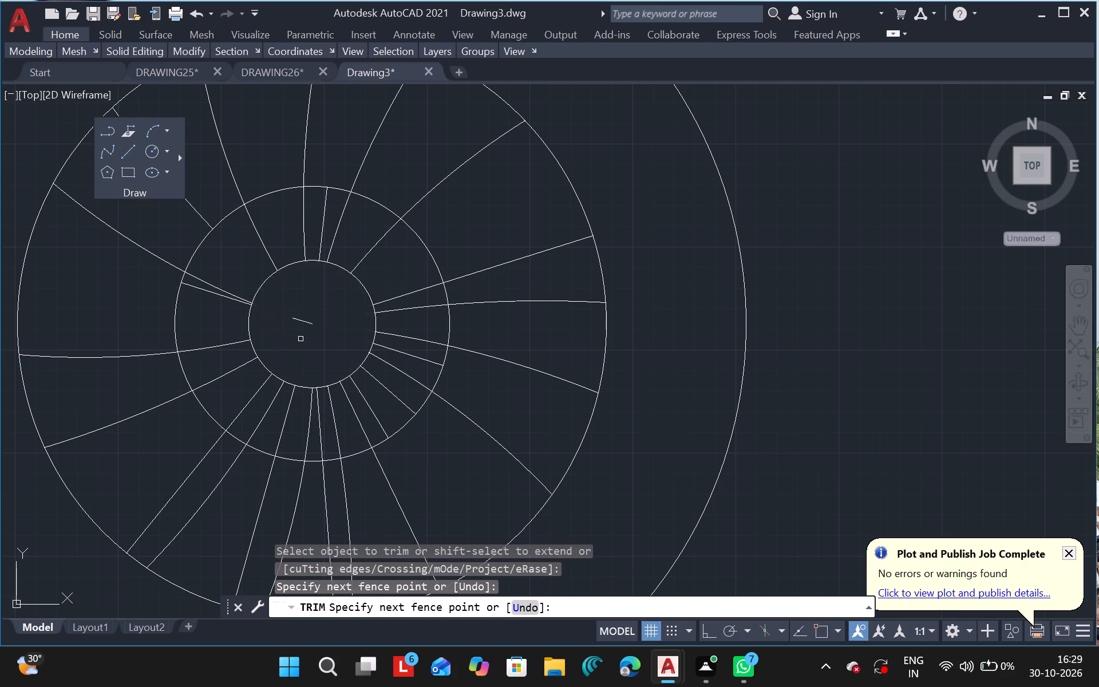
Trim away the short leftover line piece beside the centre of the smallest circle with a fence across it.
{"action": "left_click", "coordinate": [301, 319]}
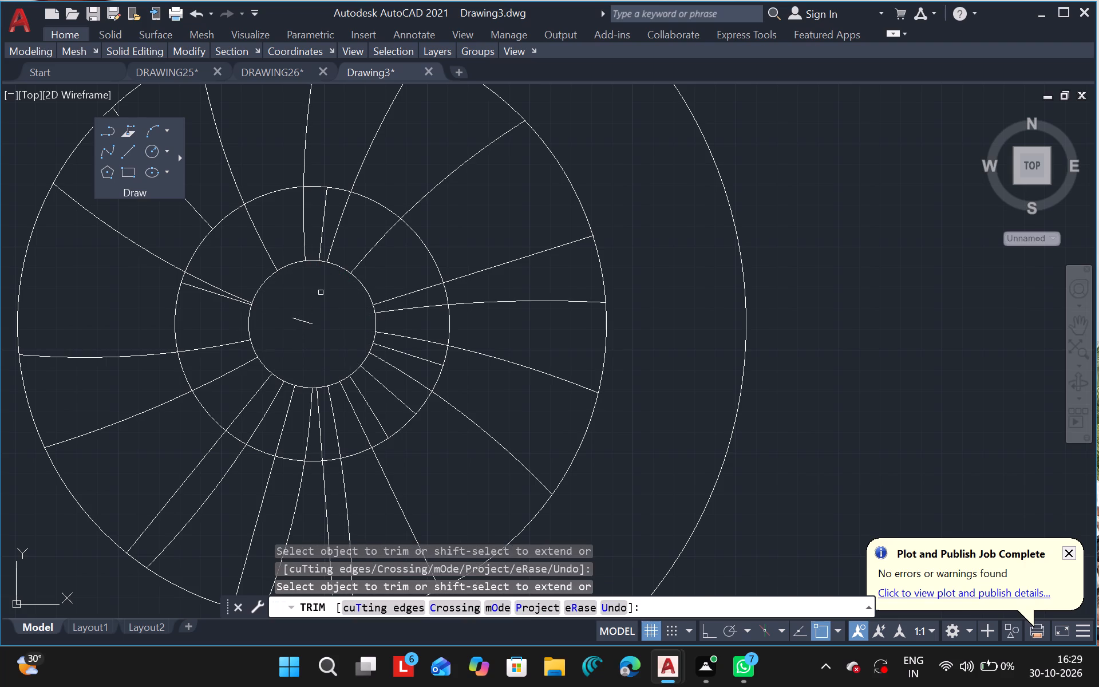
{"action": "left_click", "coordinate": [298, 305]}
{"action": "left_click_drag", "start_coordinate": [298, 305], "coordinate": [296, 347]}
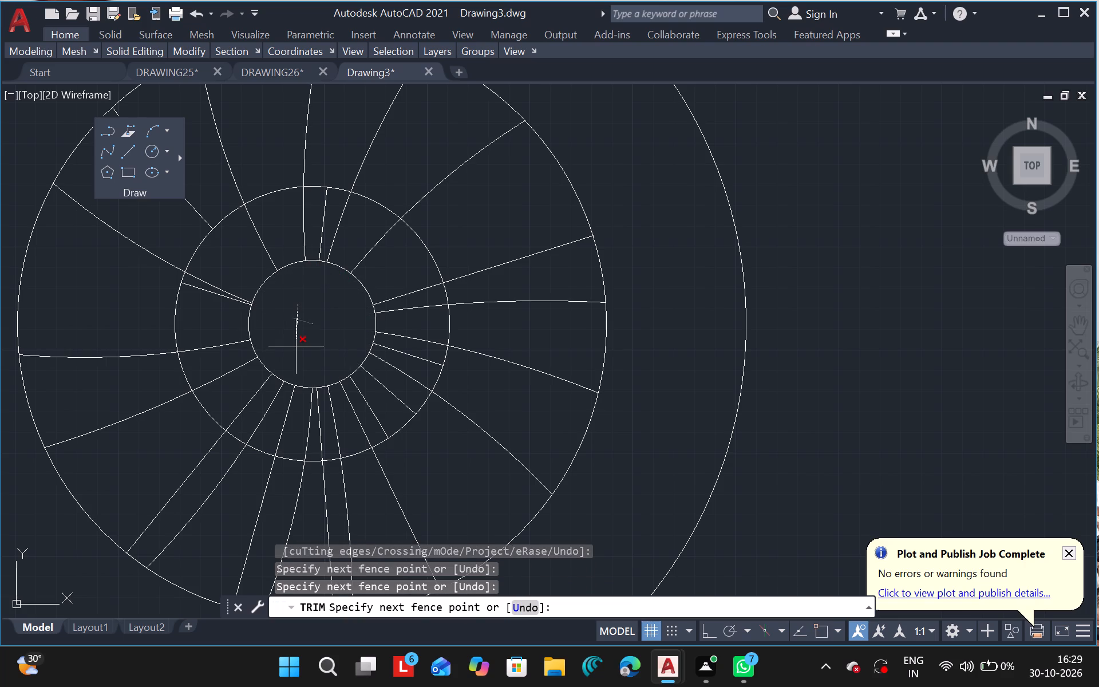
{"action": "left_click", "coordinate": [296, 347]}
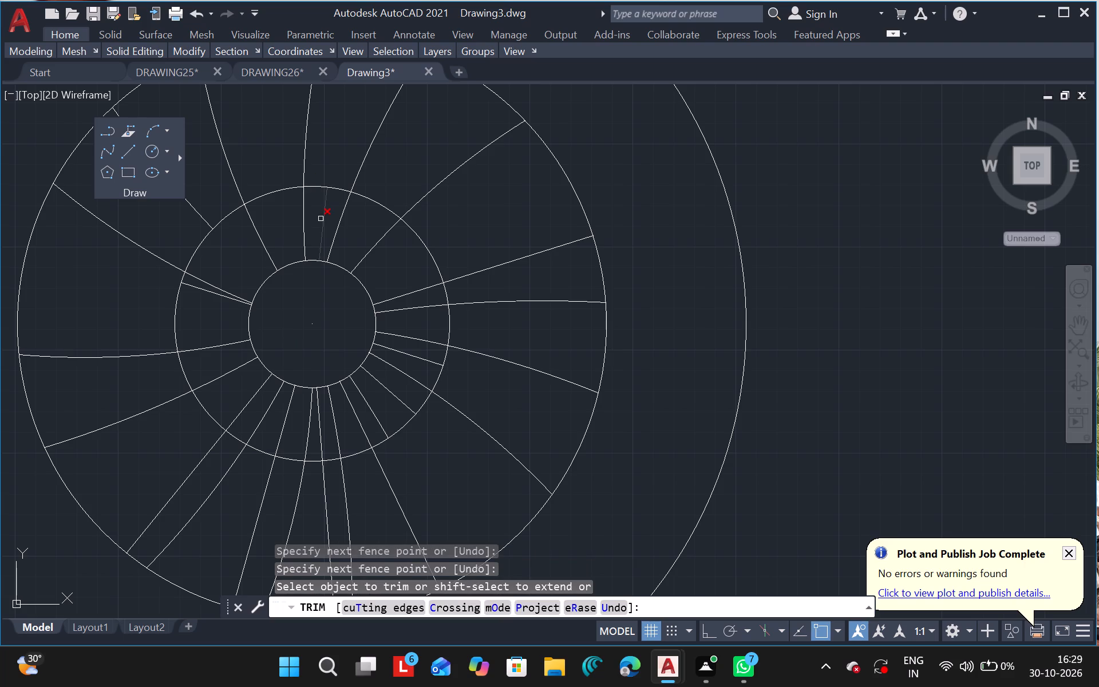
Trim away the straight ray pieces near the top and at the upper left between the two smallest circles.
{"action": "left_click", "coordinate": [321, 219]}
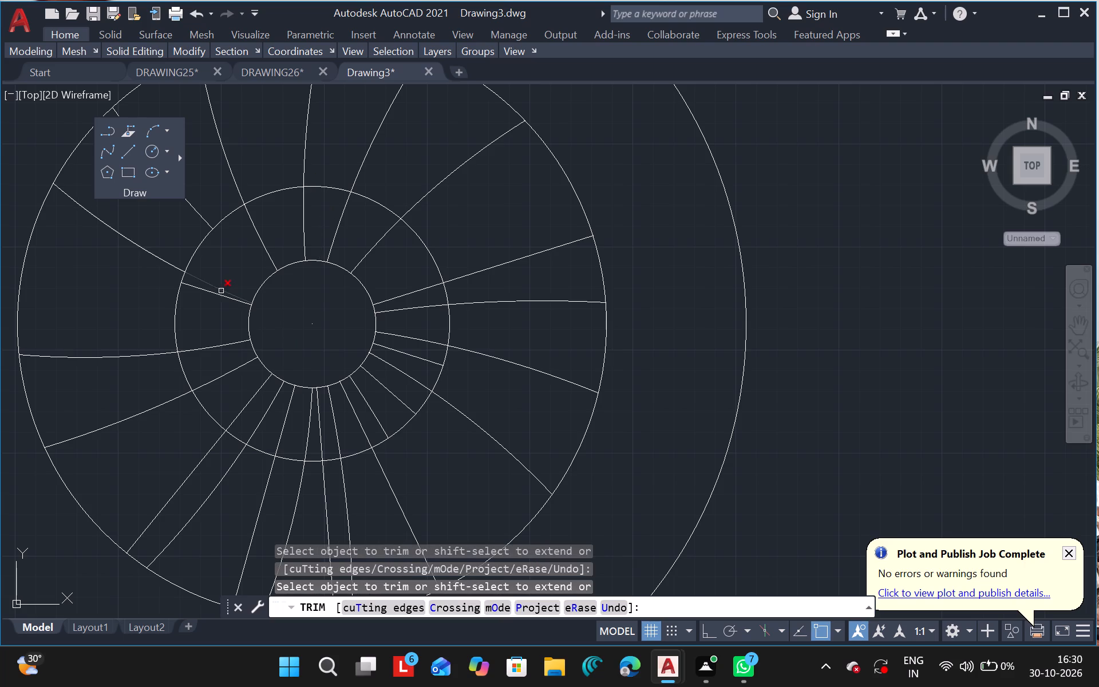
{"action": "left_click", "coordinate": [211, 295]}
Trim away three straight rays between the smallest and second-largest circles: two at the lower left and one just right of the bottom.
{"action": "left_click_drag", "start_coordinate": [247, 405], "coordinate": [165, 512]}
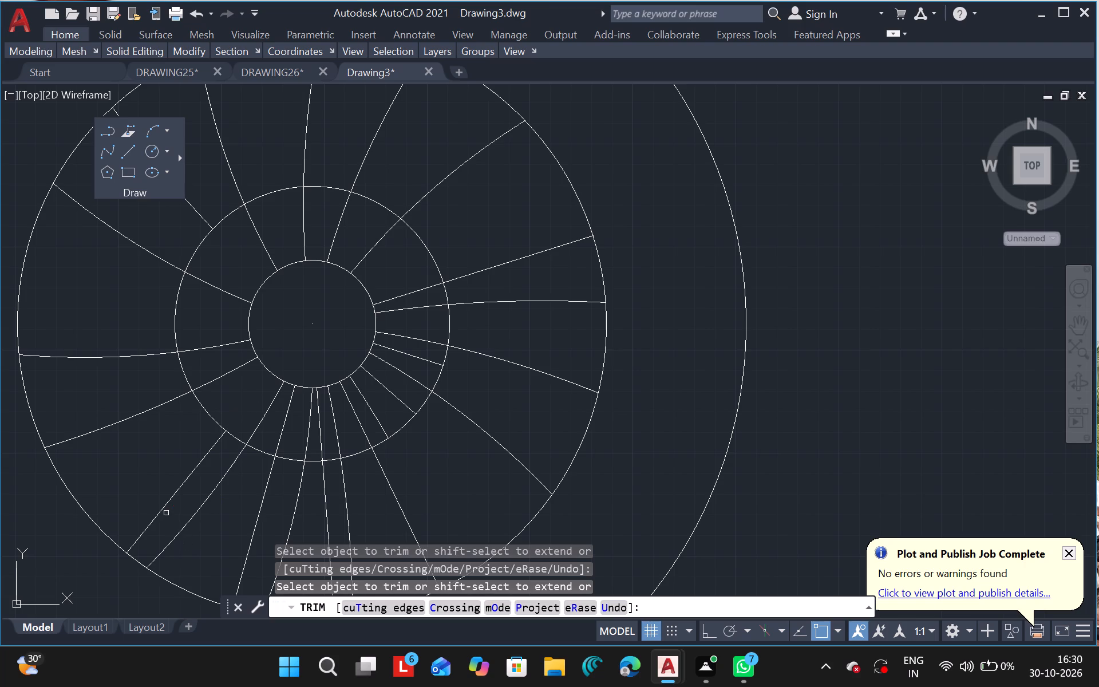
{"action": "left_click_drag", "start_coordinate": [165, 512], "coordinate": [163, 507]}
{"action": "left_click", "coordinate": [163, 507]}
{"action": "left_click", "coordinate": [265, 489]}
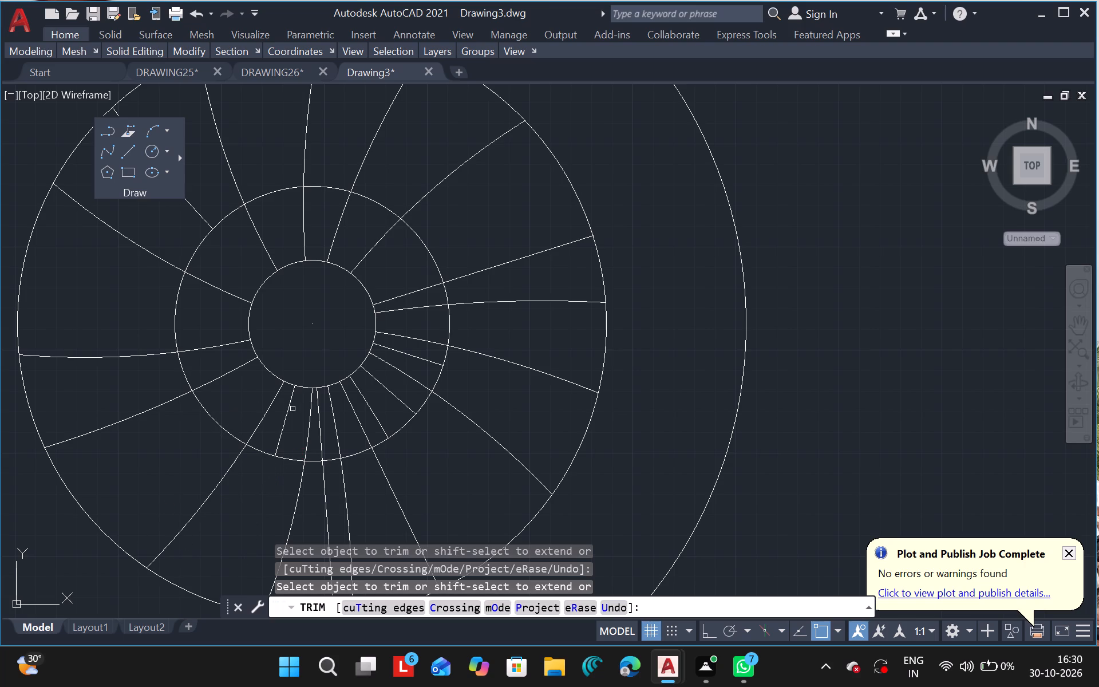
{"action": "left_click", "coordinate": [290, 409]}
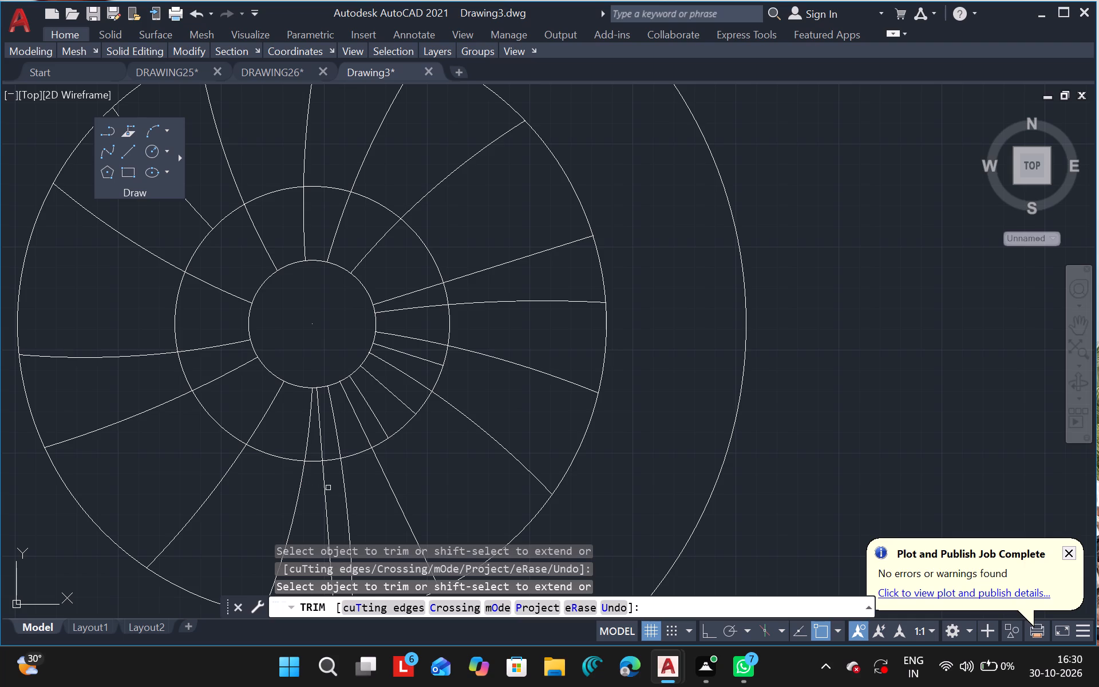
{"action": "left_click", "coordinate": [322, 488]}
{"action": "left_click", "coordinate": [319, 436]}
Trim away the three short straight ray pieces at the lower right between the two smallest circles.
{"action": "left_click_drag", "start_coordinate": [370, 406], "coordinate": [390, 393]}
{"action": "left_click_drag", "start_coordinate": [390, 393], "coordinate": [421, 364]}
{"action": "left_click", "coordinate": [421, 364]}
{"action": "left_click_drag", "start_coordinate": [421, 364], "coordinate": [418, 362]}
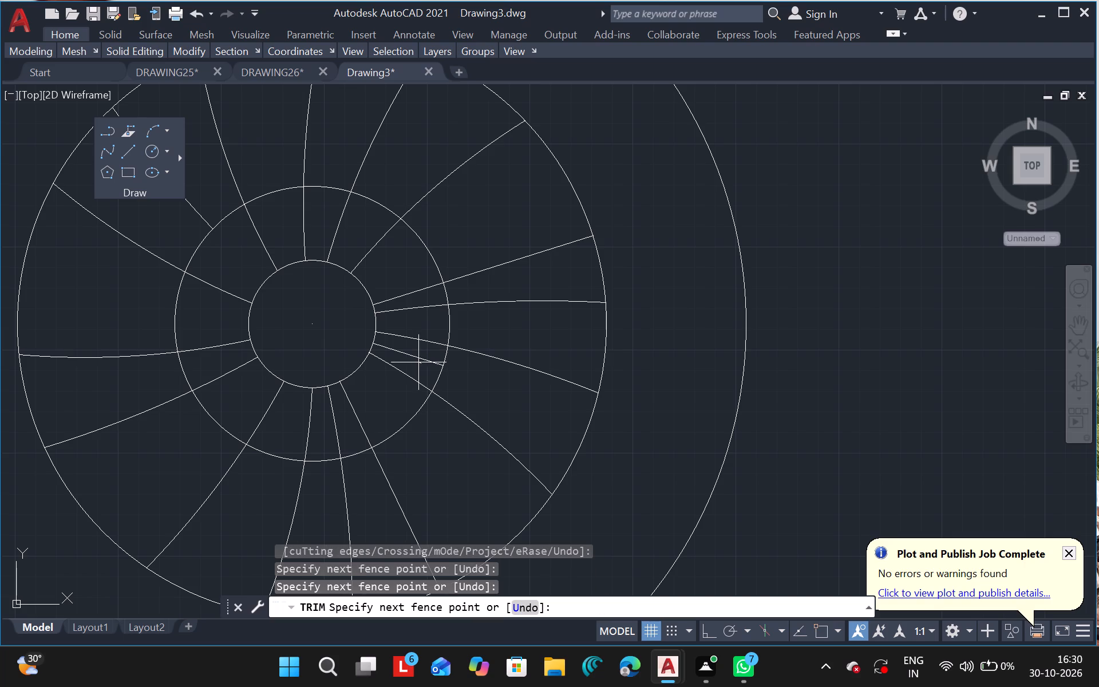
{"action": "left_click_drag", "start_coordinate": [418, 362], "coordinate": [414, 360]}
{"action": "left_click", "coordinate": [414, 360]}
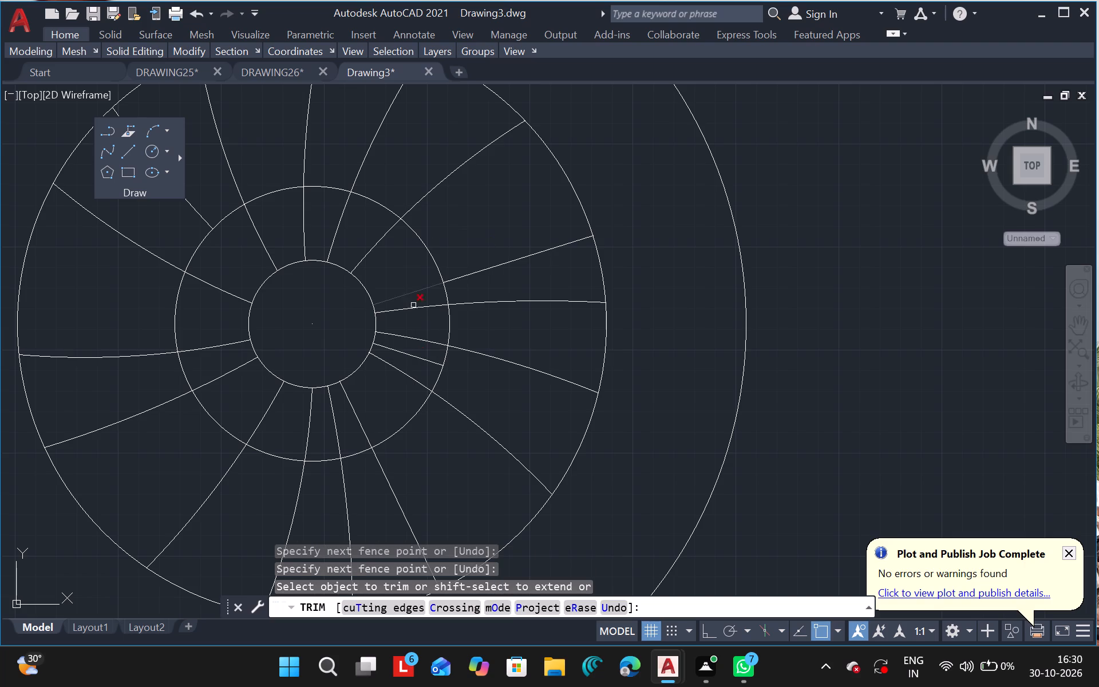
{"action": "left_click", "coordinate": [413, 356]}
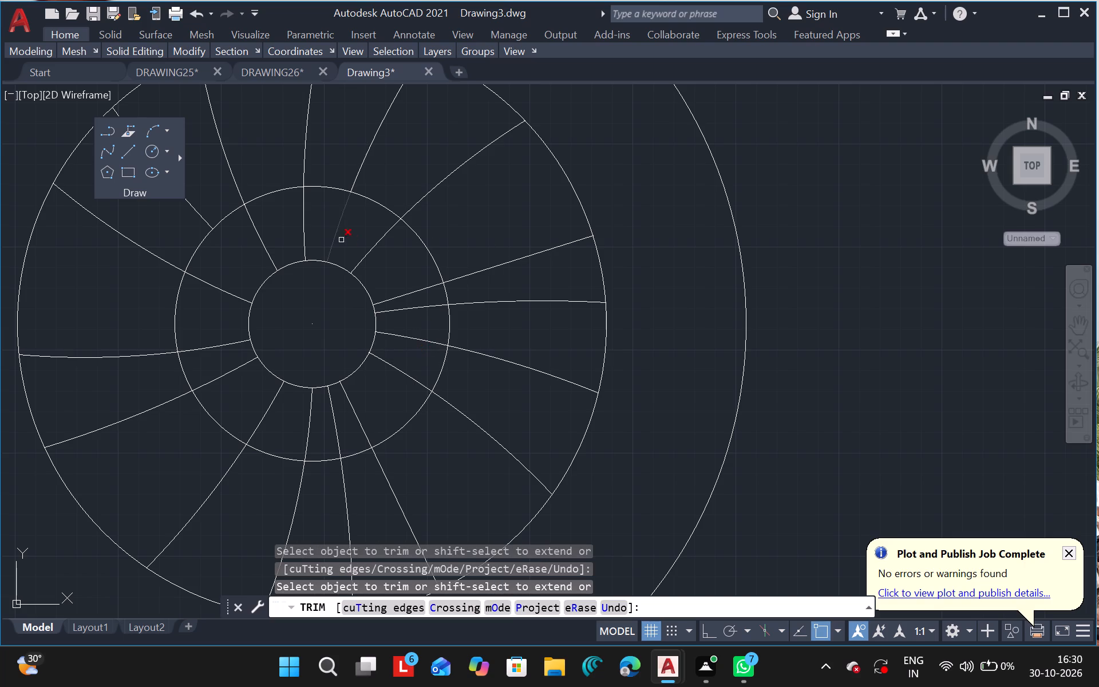
Trim away the remaining upper-left straight ray piece outside the second-smallest circle and end trimming.
{"action": "left_click", "coordinate": [201, 217]}
{"action": "scroll", "coordinate": [320, 345], "scroll_direction": "down", "scroll_amount": 3, "text": "ctrl"}
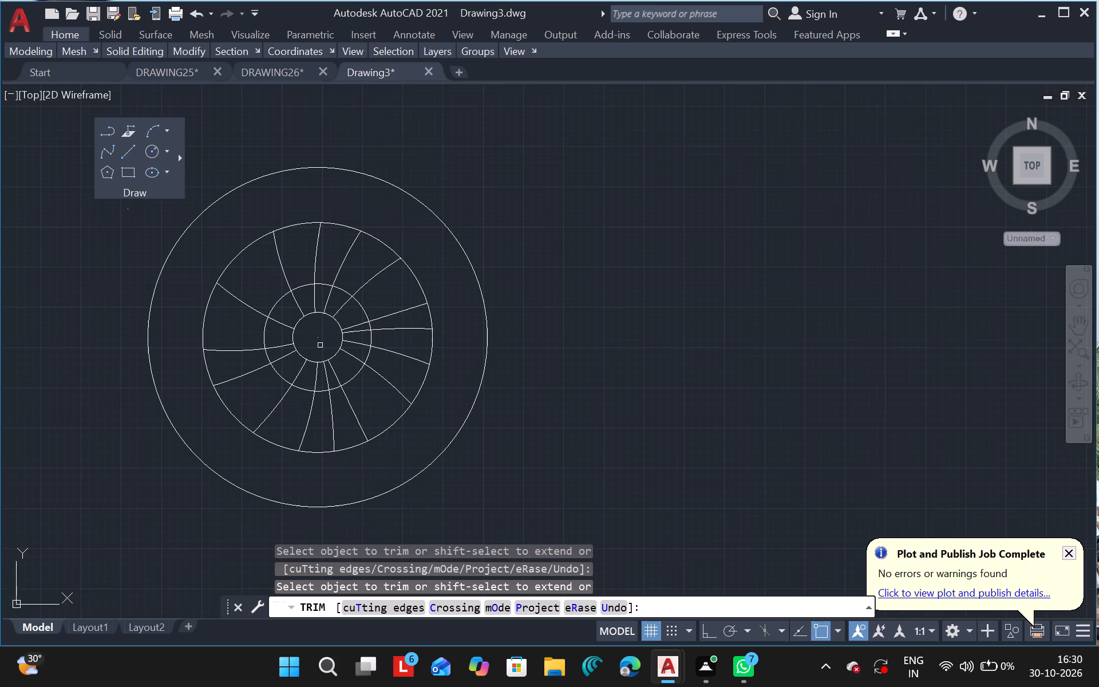
{"action": "key", "text": "Escape"}
{"action": "left_click", "coordinate": [564, 398]}
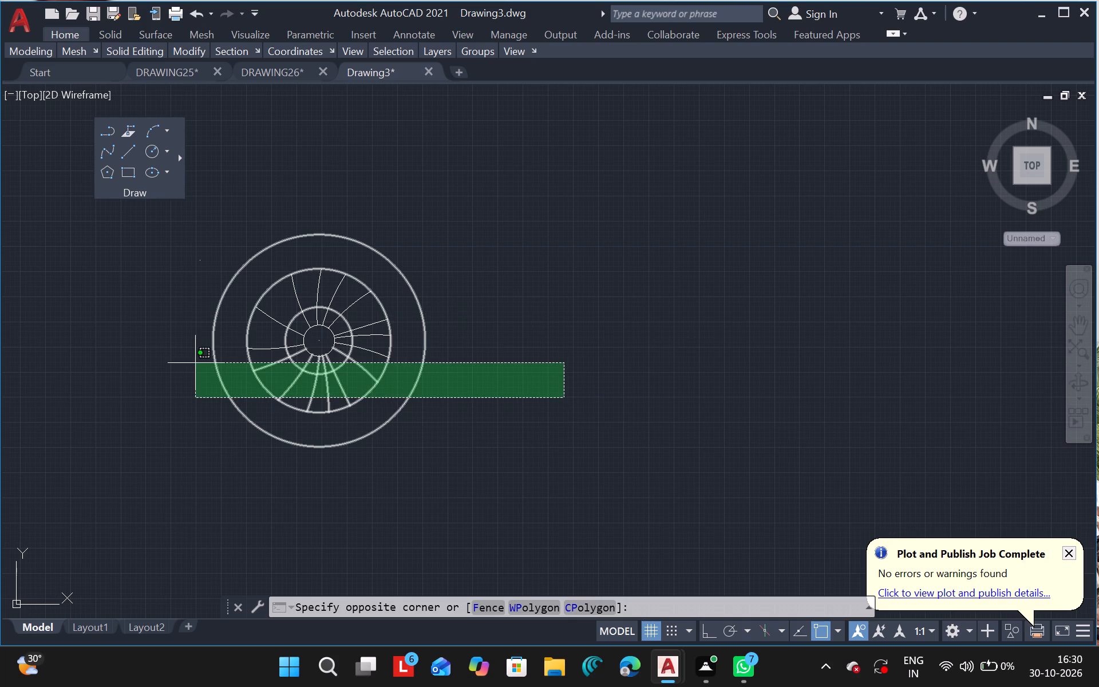
{"action": "key", "text": "Escape"}
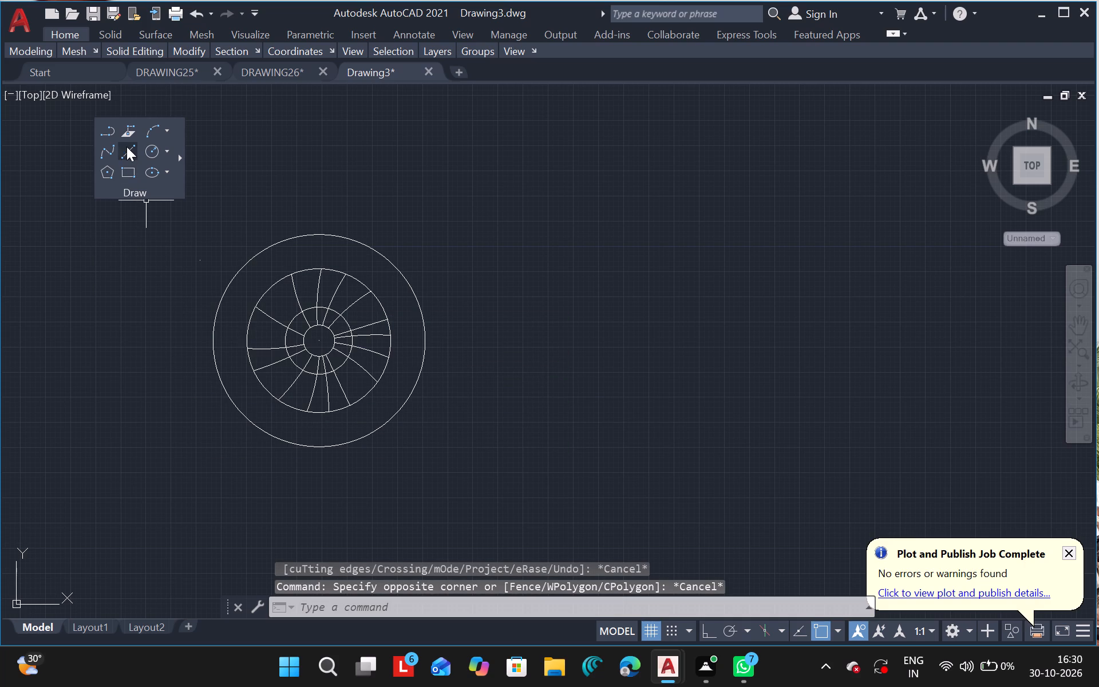
Draw a horizontal line from the circles' common centre leftward past the outermost circle.
{"action": "left_click", "coordinate": [127, 148]}
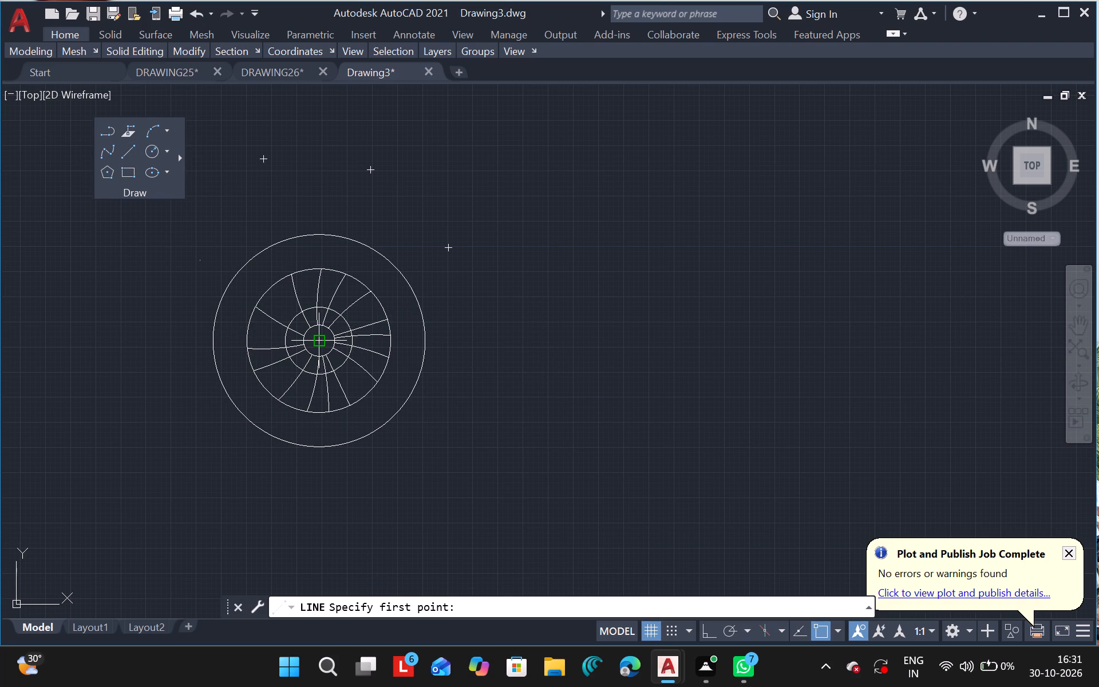
{"action": "left_click_drag", "start_coordinate": [319, 339], "coordinate": [192, 337]}
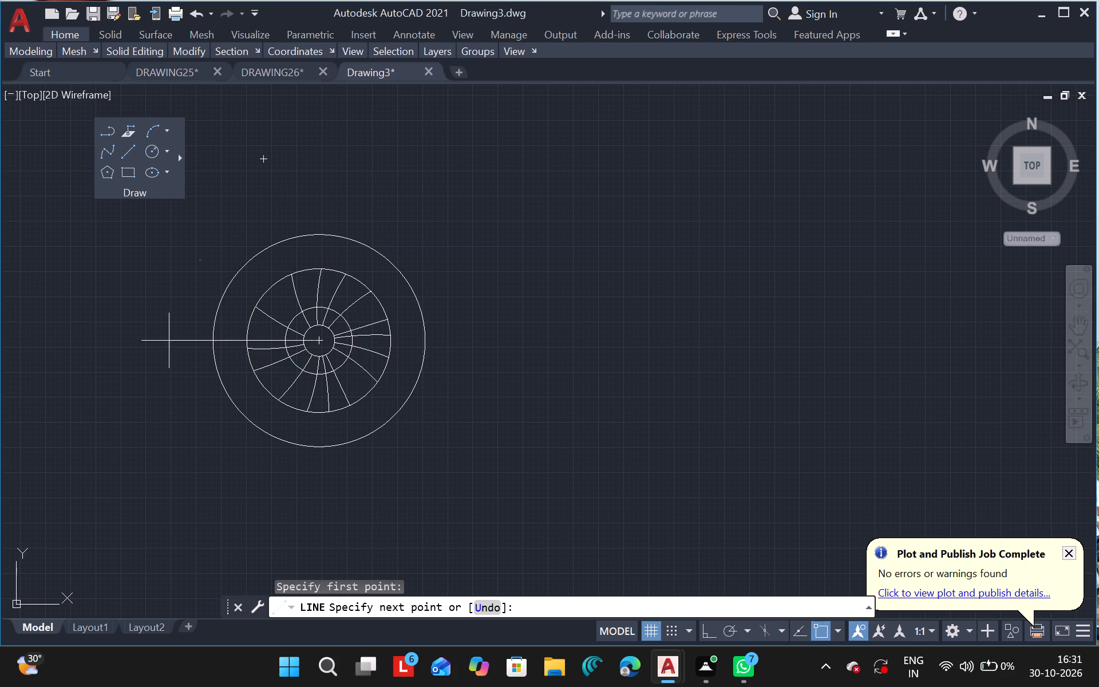
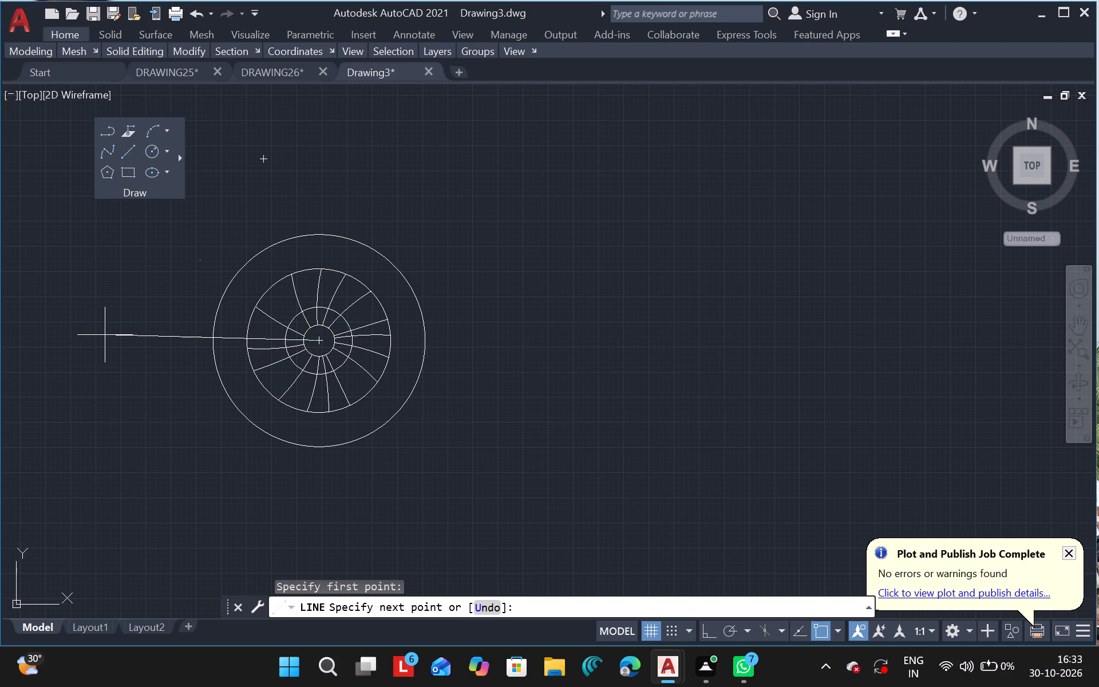
Finish the horizontal line from the circles' common centre at a point well beyond the outermost circle's left side.
{"action": "left_click", "coordinate": [77, 341]}
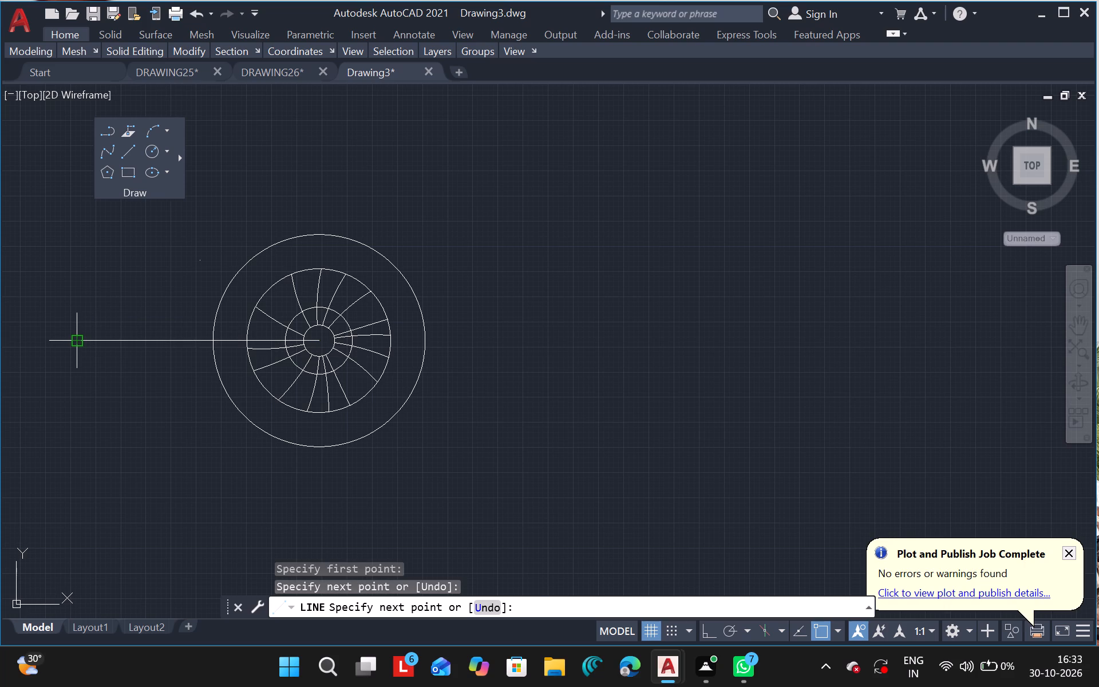
{"action": "left_click", "coordinate": [77, 341]}
{"action": "key", "text": "Escape"}
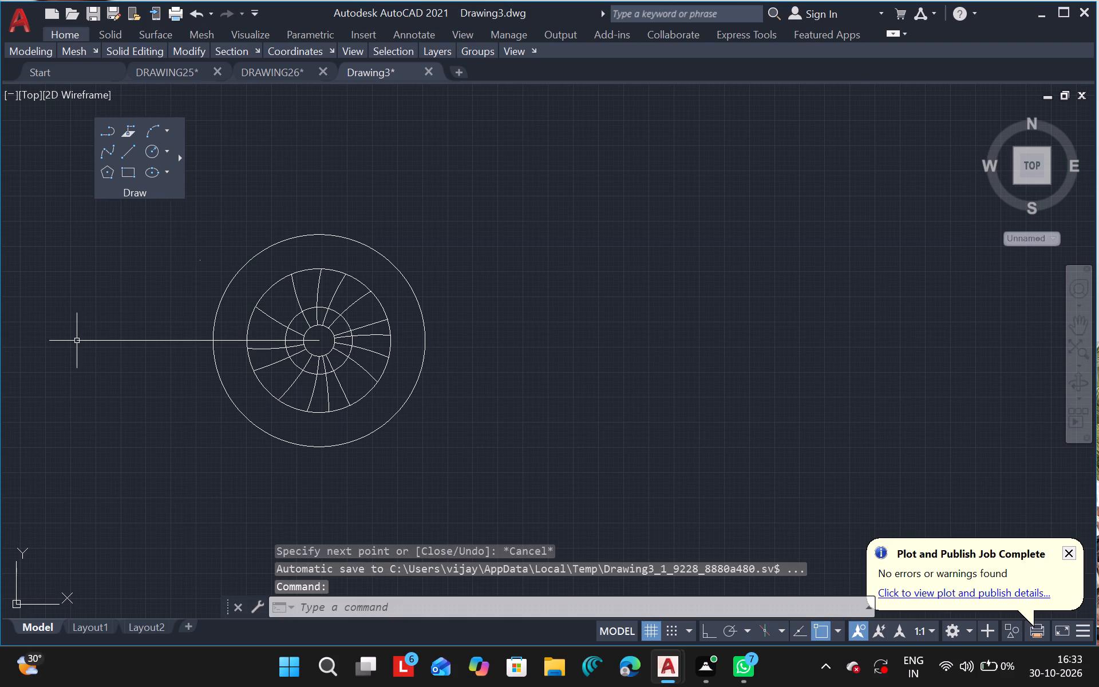
{"action": "key", "text": "Escape"}
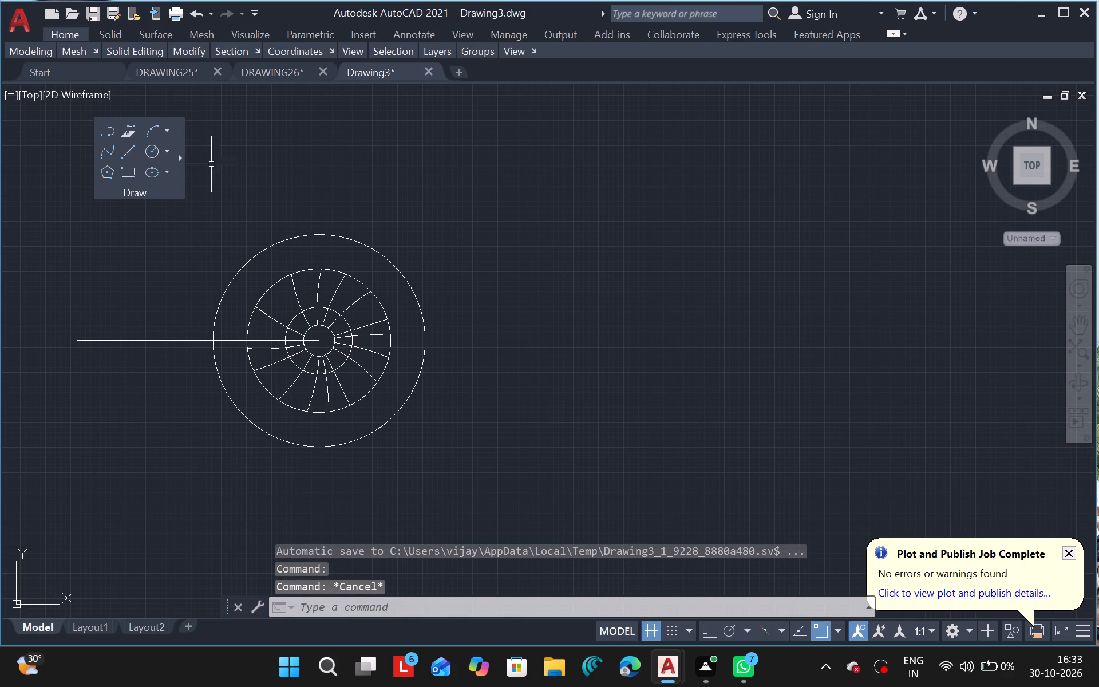
Draw a vertical line crossing the horizontal line near its outer end, from slightly above it down to about the outermost circle's bottom level.
{"action": "left_click", "coordinate": [126, 152]}
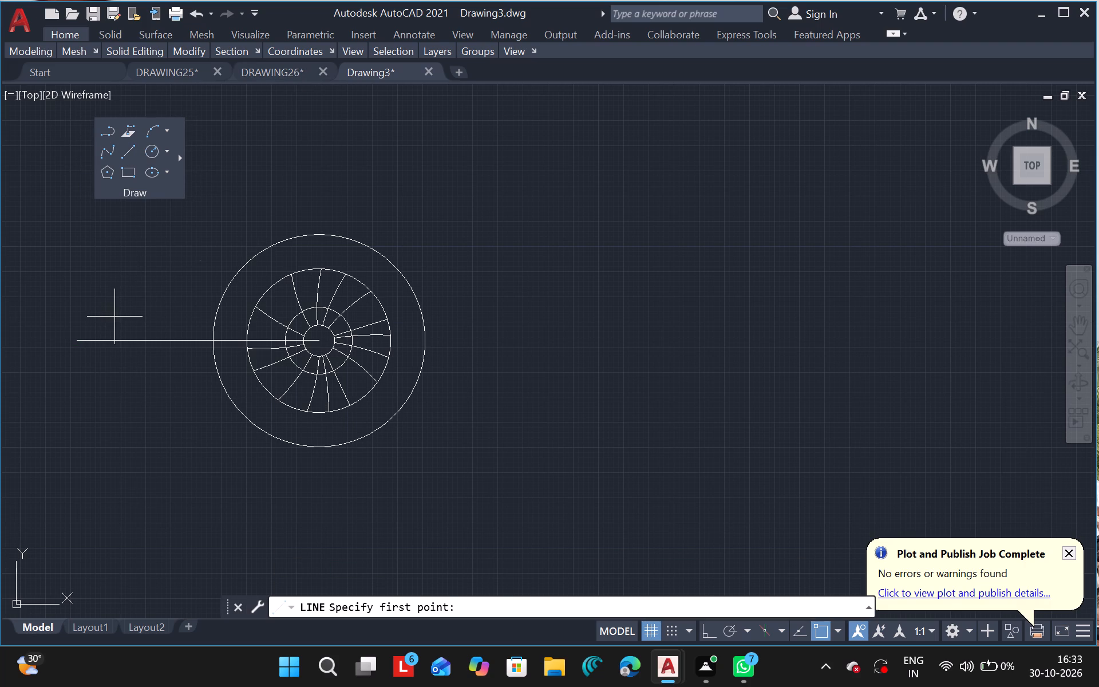
{"action": "left_click_drag", "start_coordinate": [114, 317], "coordinate": [106, 396]}
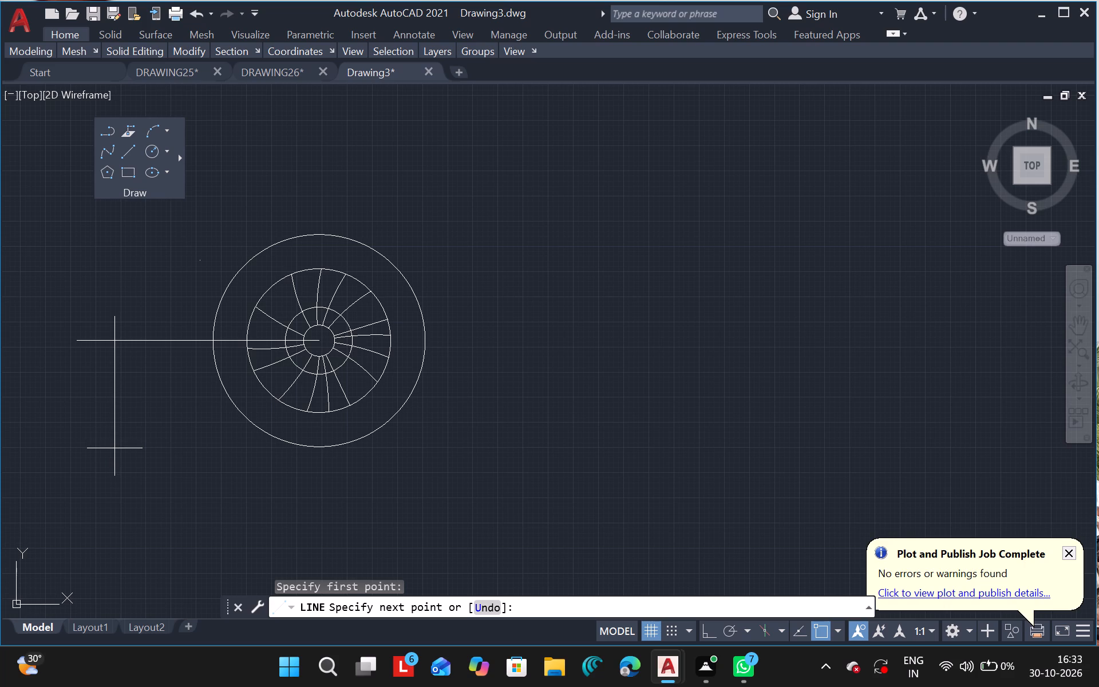
{"action": "left_click", "coordinate": [114, 453]}
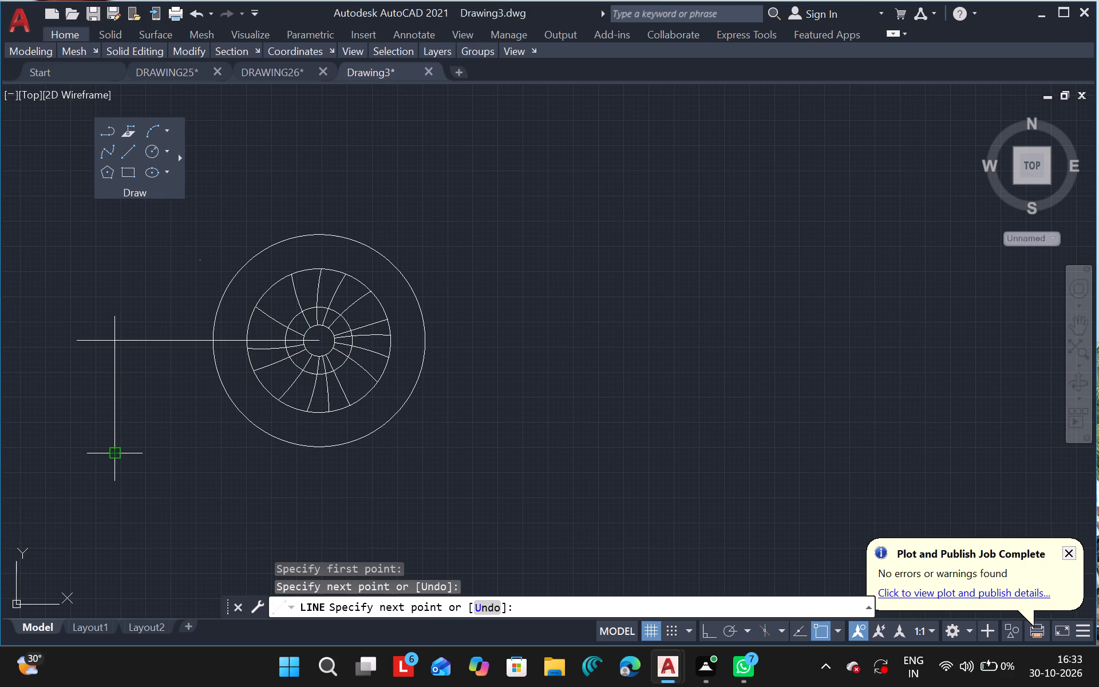
{"action": "key", "text": "Escape"}
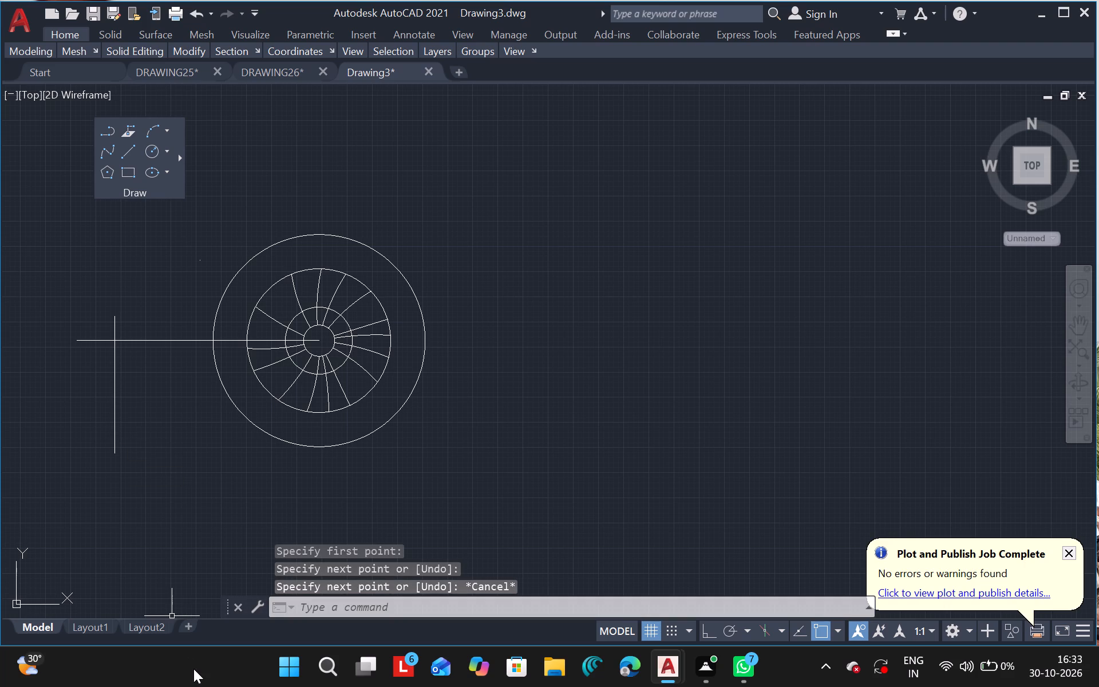
Trim the overhanging ends of the horizontal and vertical lines so they form a clean corner.
{"action": "type", "text": "tr"}
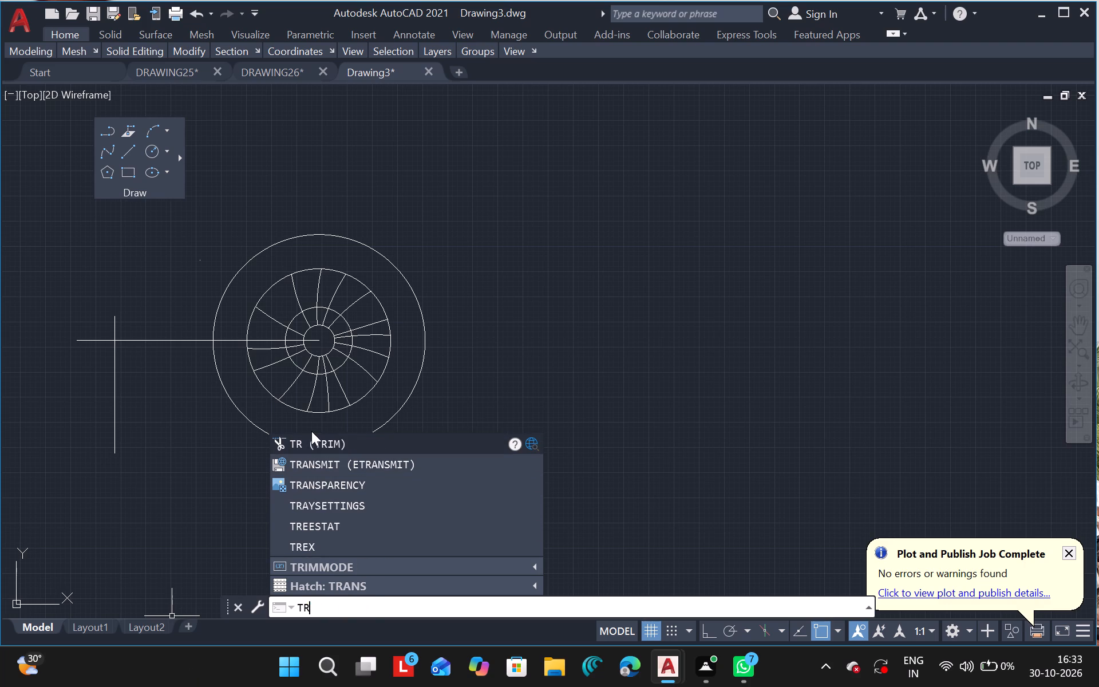
{"action": "left_click", "coordinate": [302, 436]}
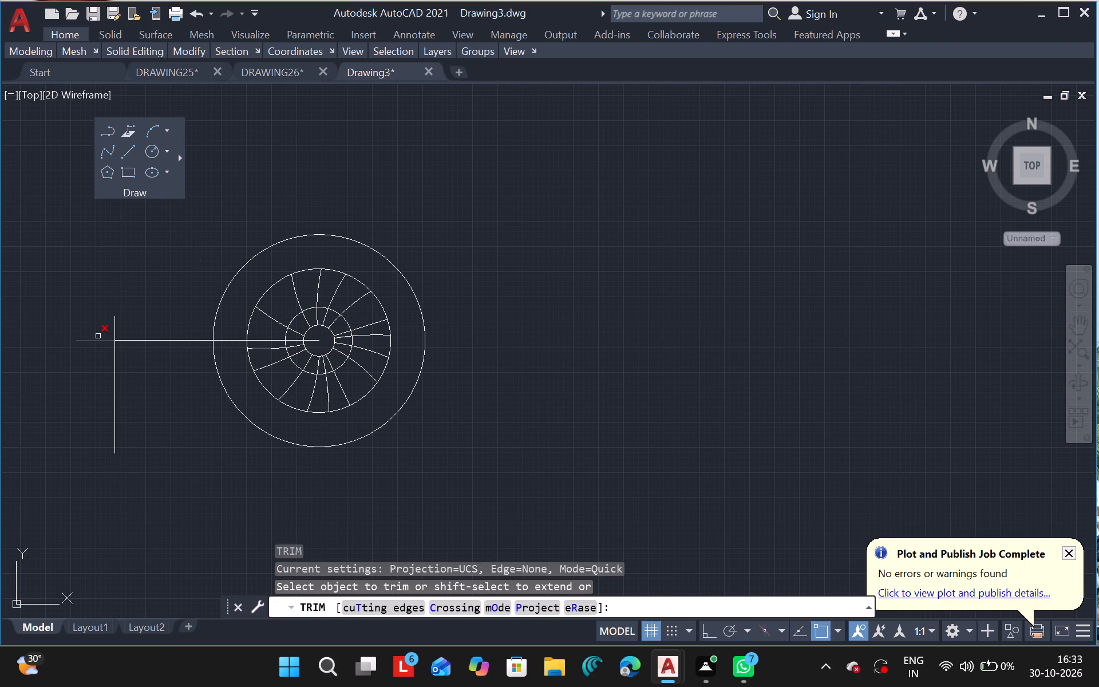
{"action": "left_click_drag", "start_coordinate": [98, 336], "coordinate": [97, 344]}
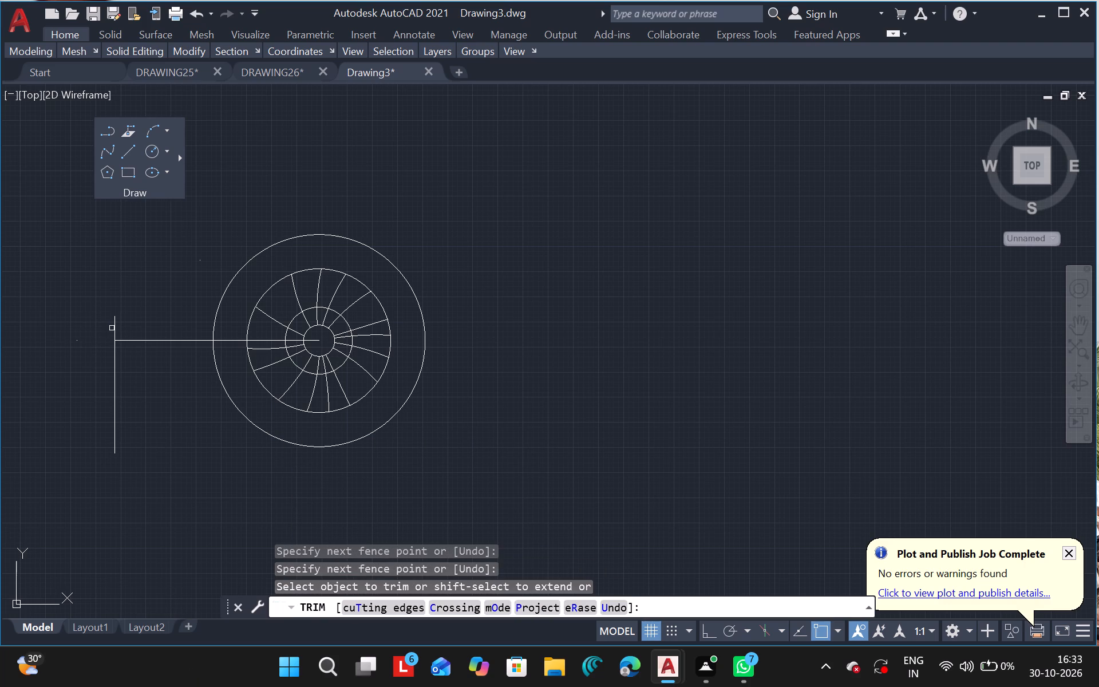
{"action": "left_click_drag", "start_coordinate": [120, 327], "coordinate": [99, 327]}
{"action": "key", "text": "Escape"}
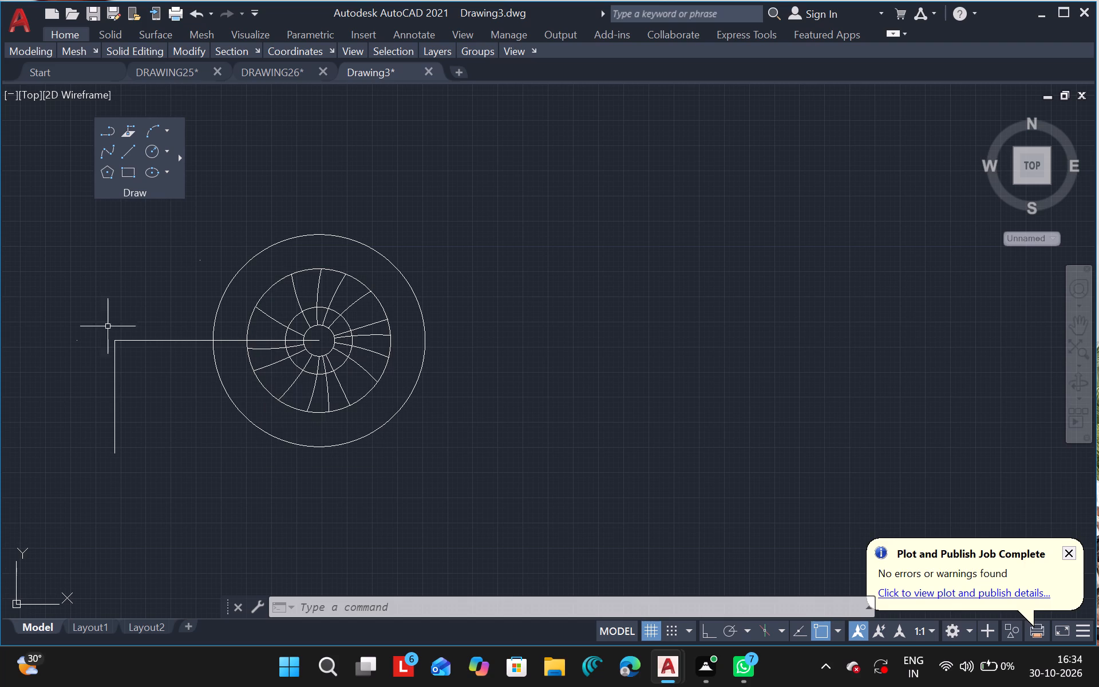
Erase the two stray dots outside the circles, one beyond the line corner and one above the horizontal line.
{"action": "left_click", "coordinate": [128, 150]}
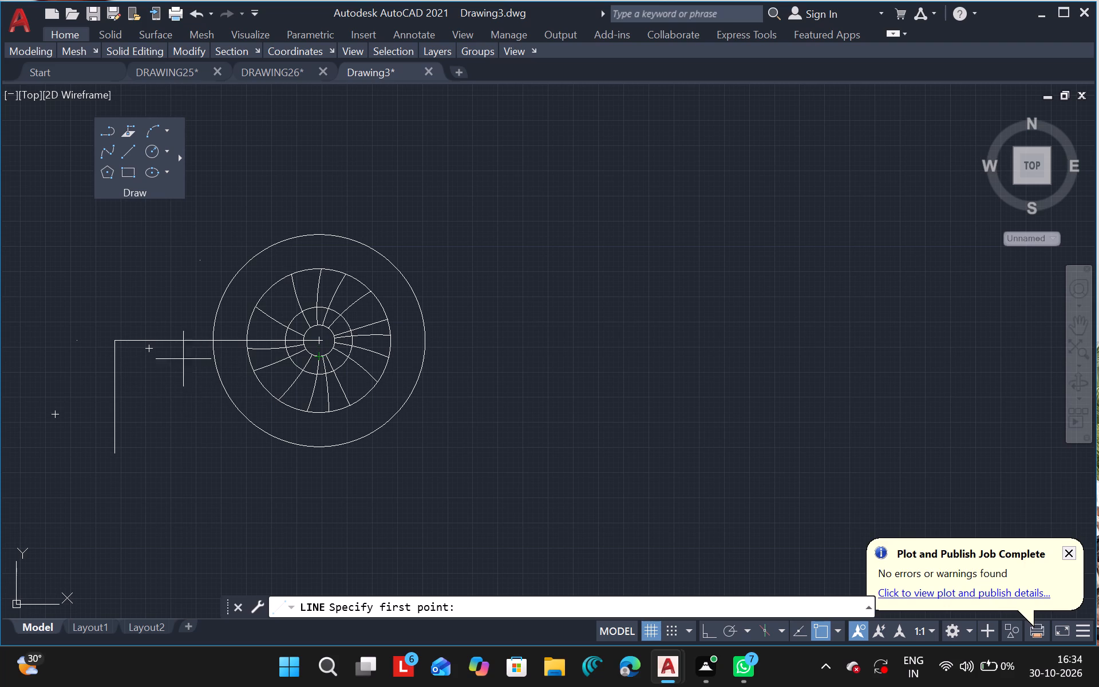
{"action": "key", "text": "Escape"}
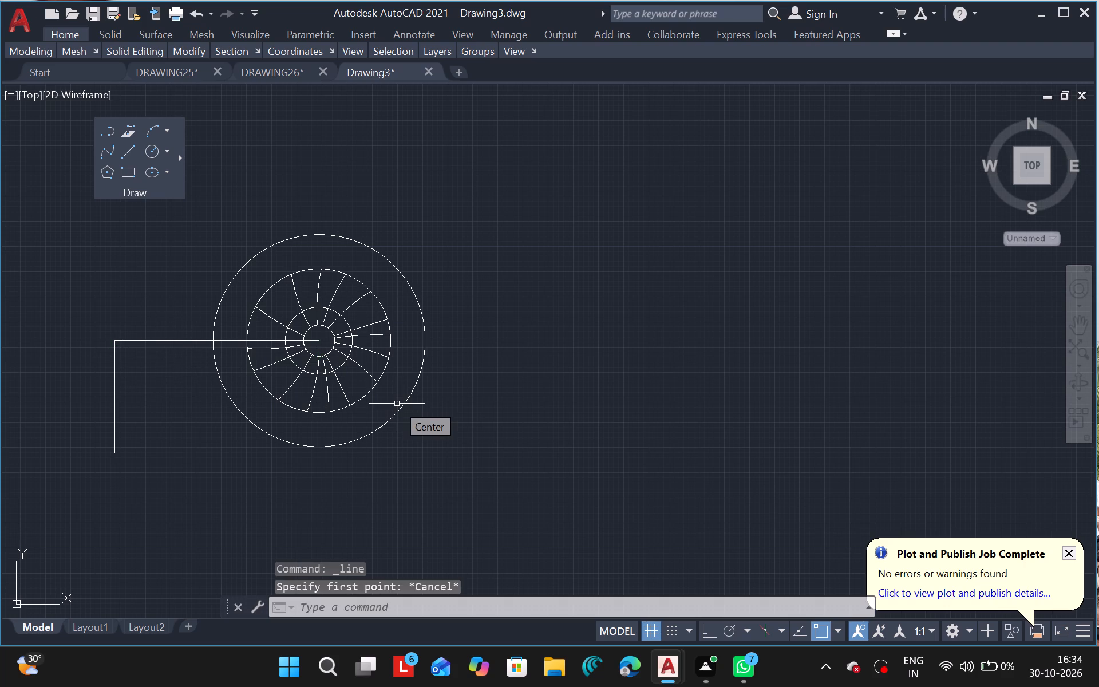
{"action": "left_click", "coordinate": [78, 343]}
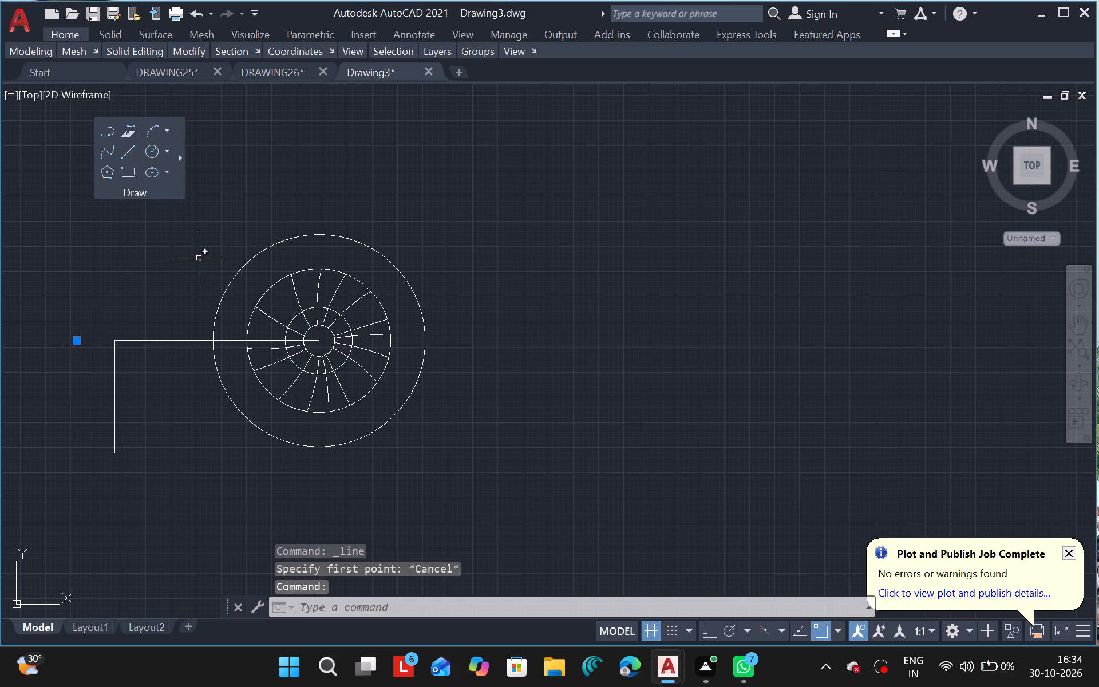
{"action": "left_click", "coordinate": [199, 258]}
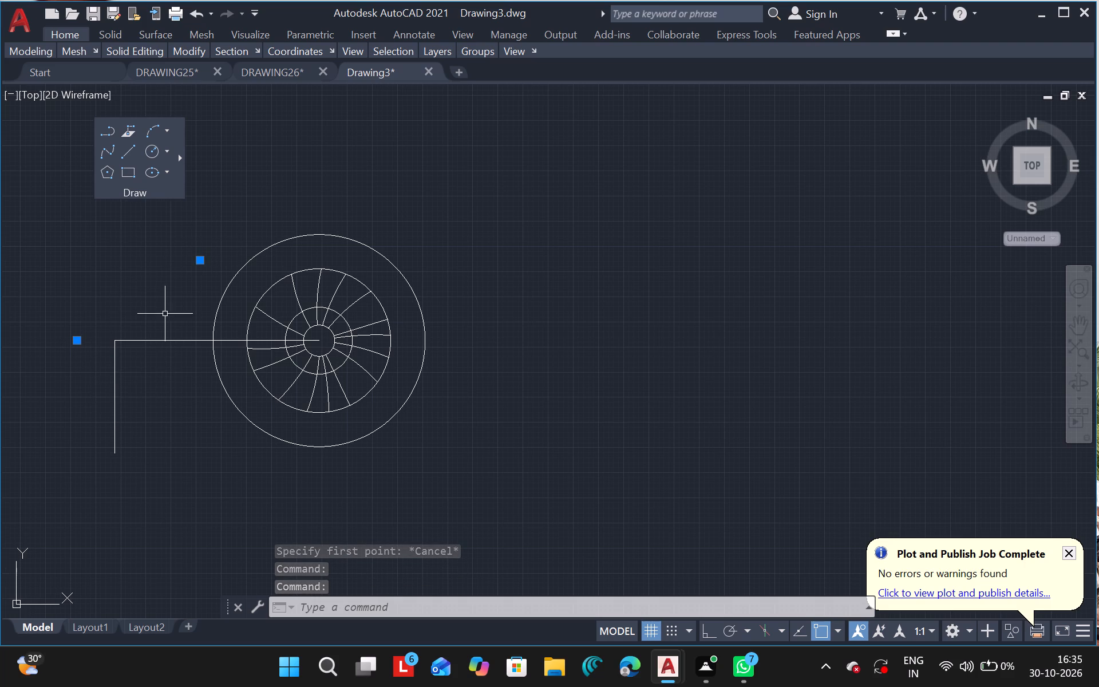
{"action": "left_click", "coordinate": [108, 402]}
{"action": "left_click", "coordinate": [160, 412]}
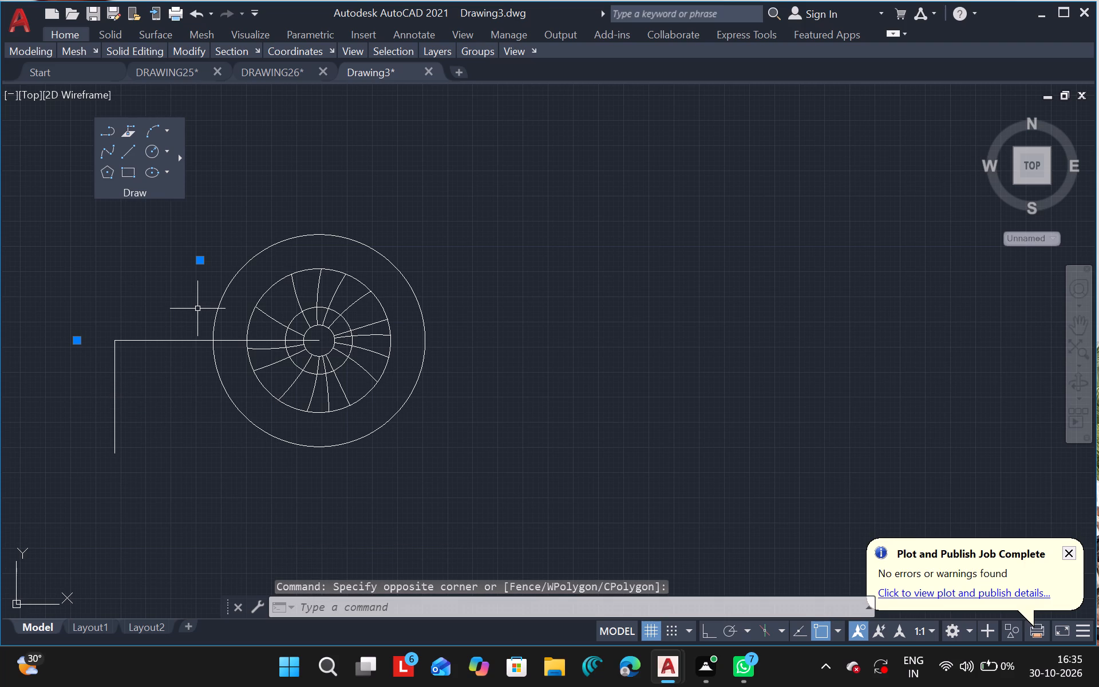
{"action": "key", "text": "Delete"}
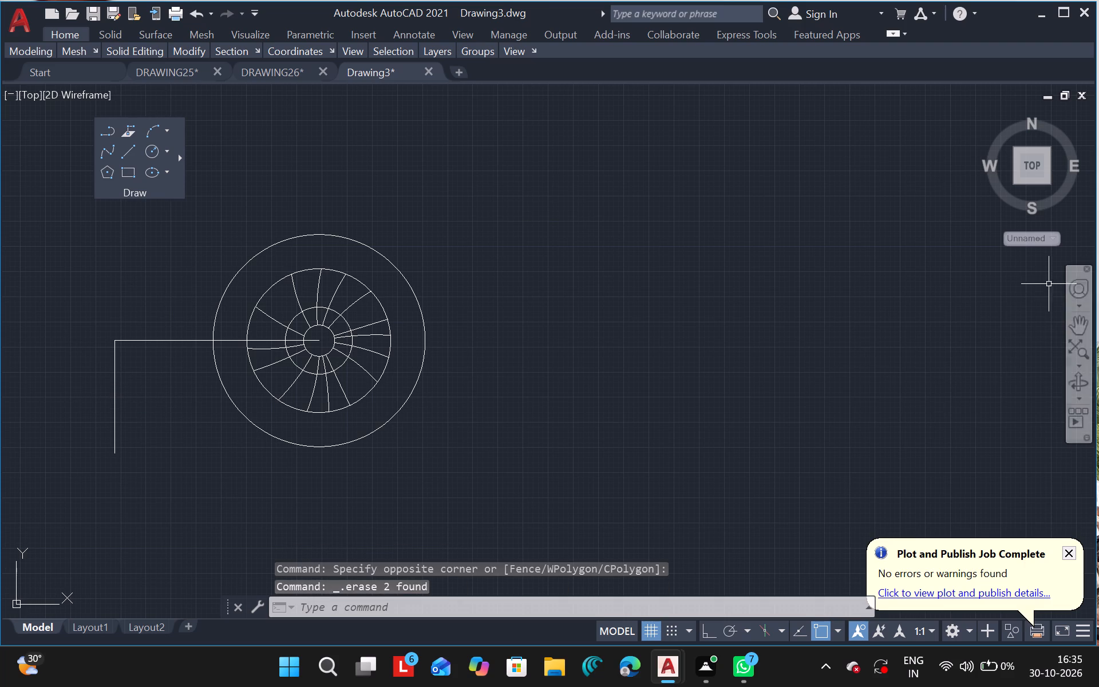
Dismiss the Plot and Publish Job Complete notification.
{"action": "left_click", "coordinate": [1090, 336]}
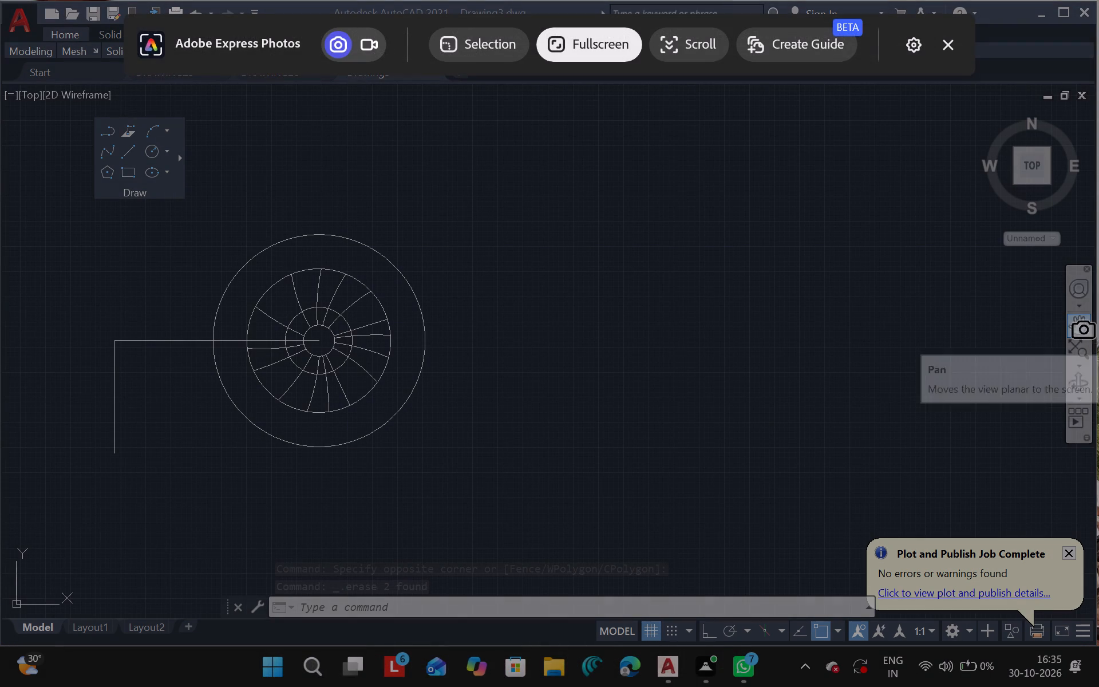
{"action": "left_click", "coordinate": [936, 45]}
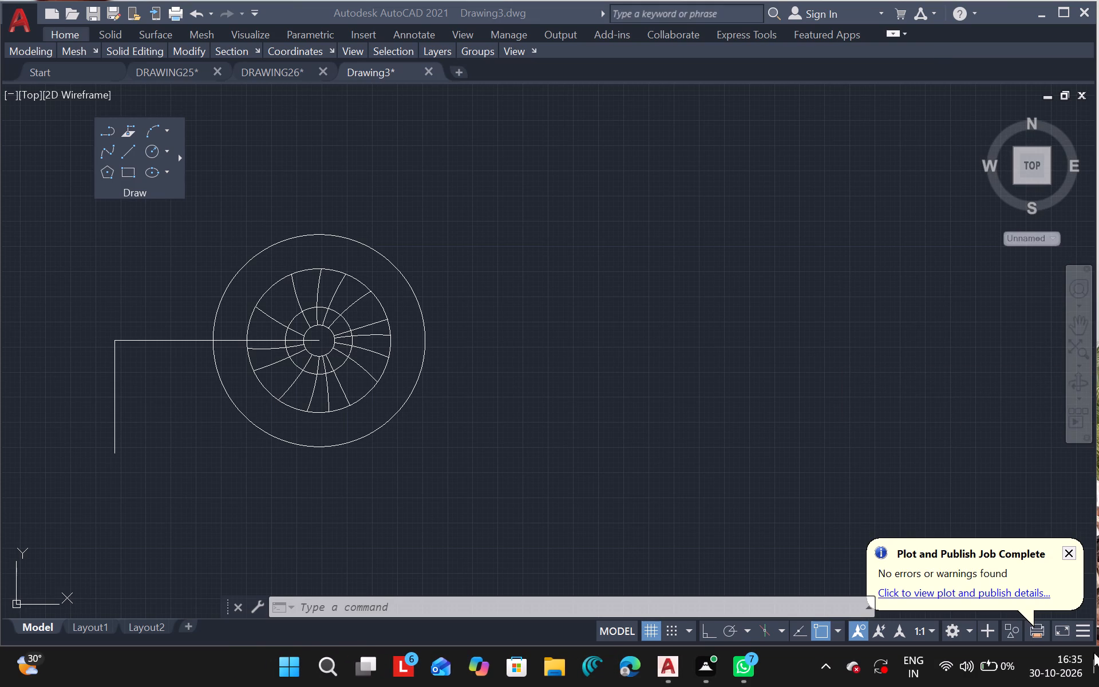
{"action": "left_click", "coordinate": [1075, 555]}
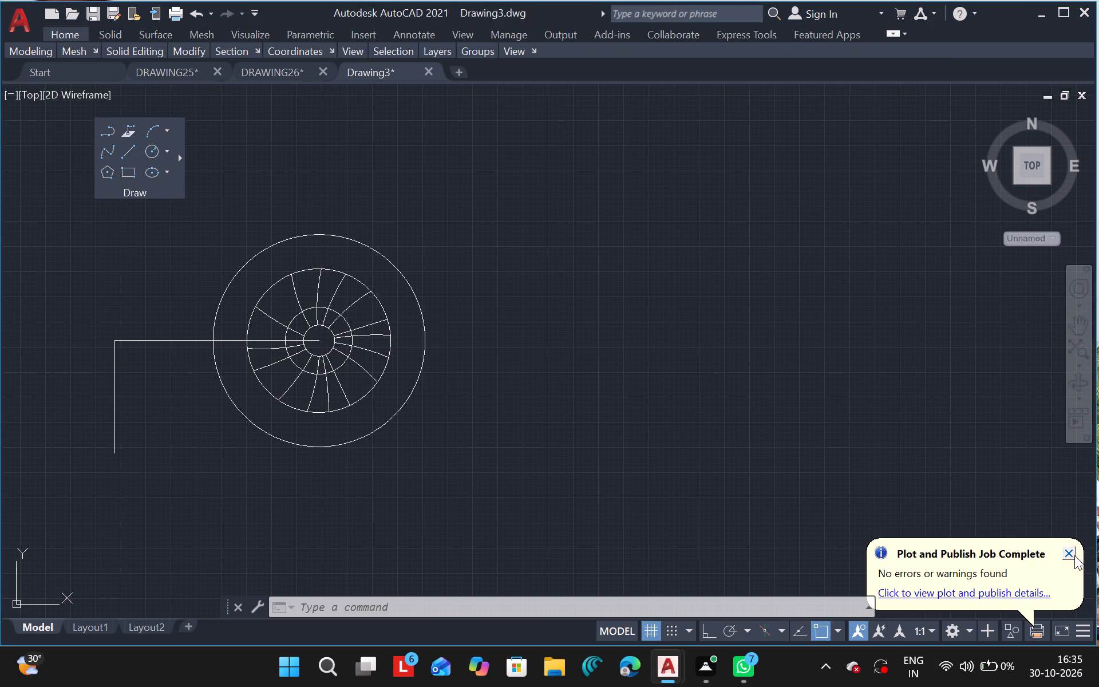
{"action": "left_click", "coordinate": [1065, 548]}
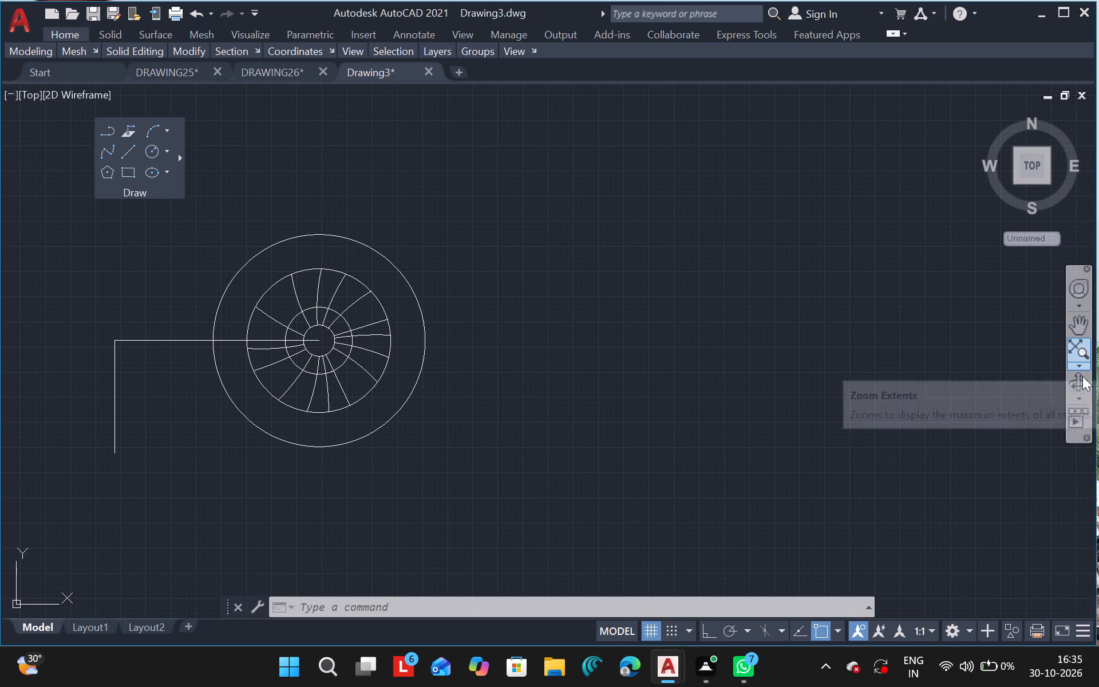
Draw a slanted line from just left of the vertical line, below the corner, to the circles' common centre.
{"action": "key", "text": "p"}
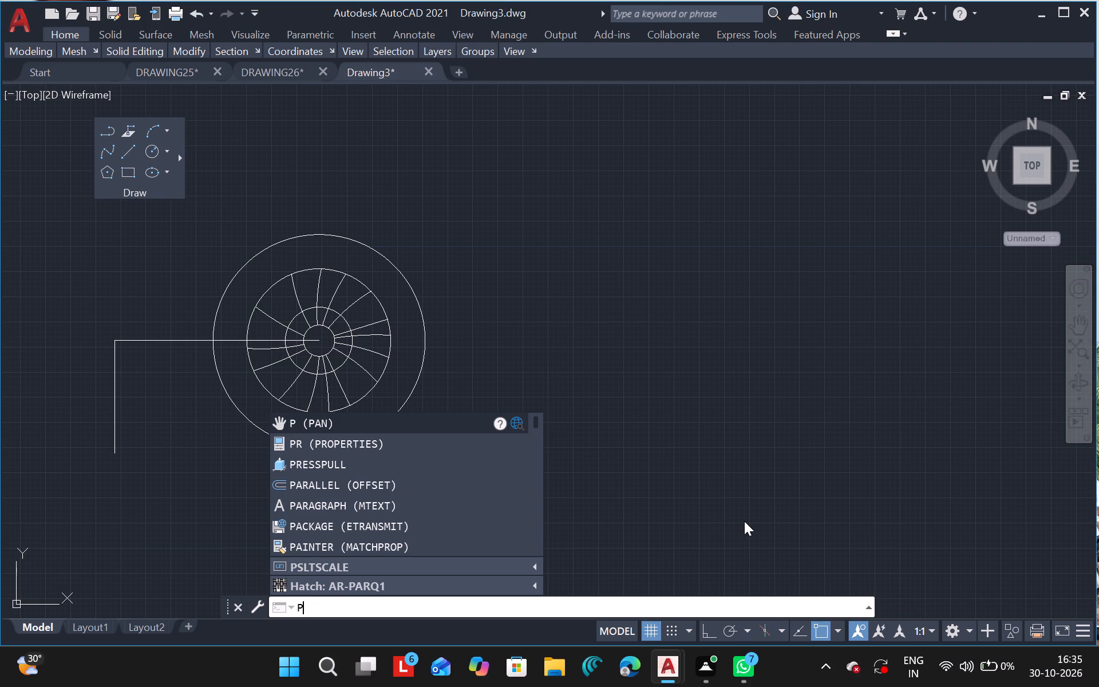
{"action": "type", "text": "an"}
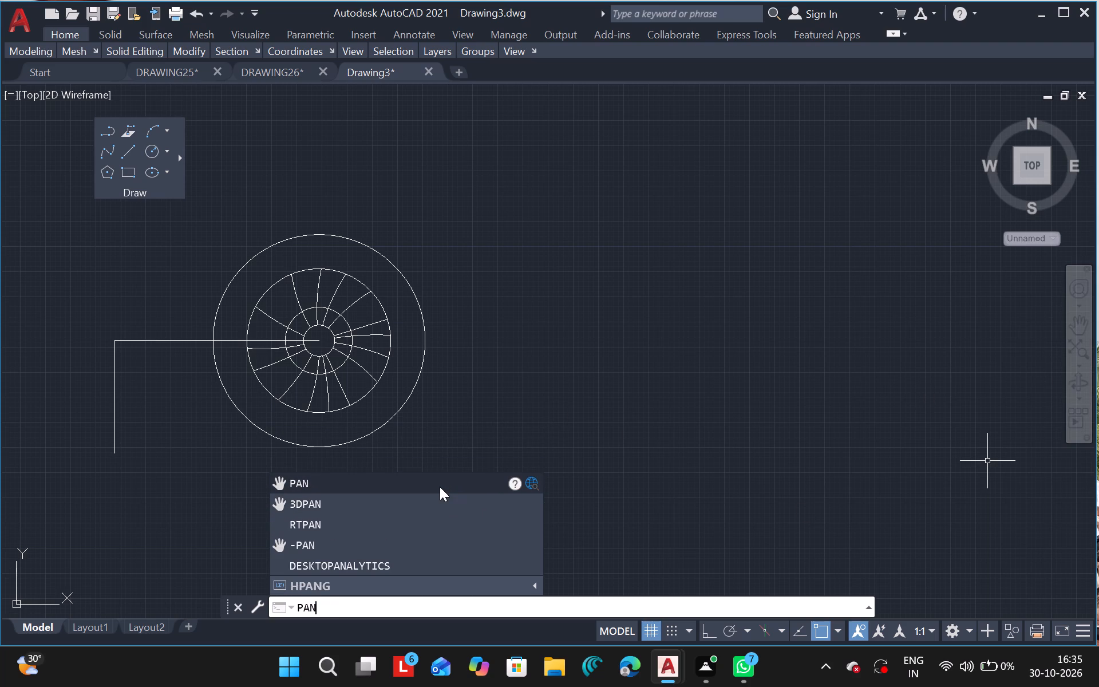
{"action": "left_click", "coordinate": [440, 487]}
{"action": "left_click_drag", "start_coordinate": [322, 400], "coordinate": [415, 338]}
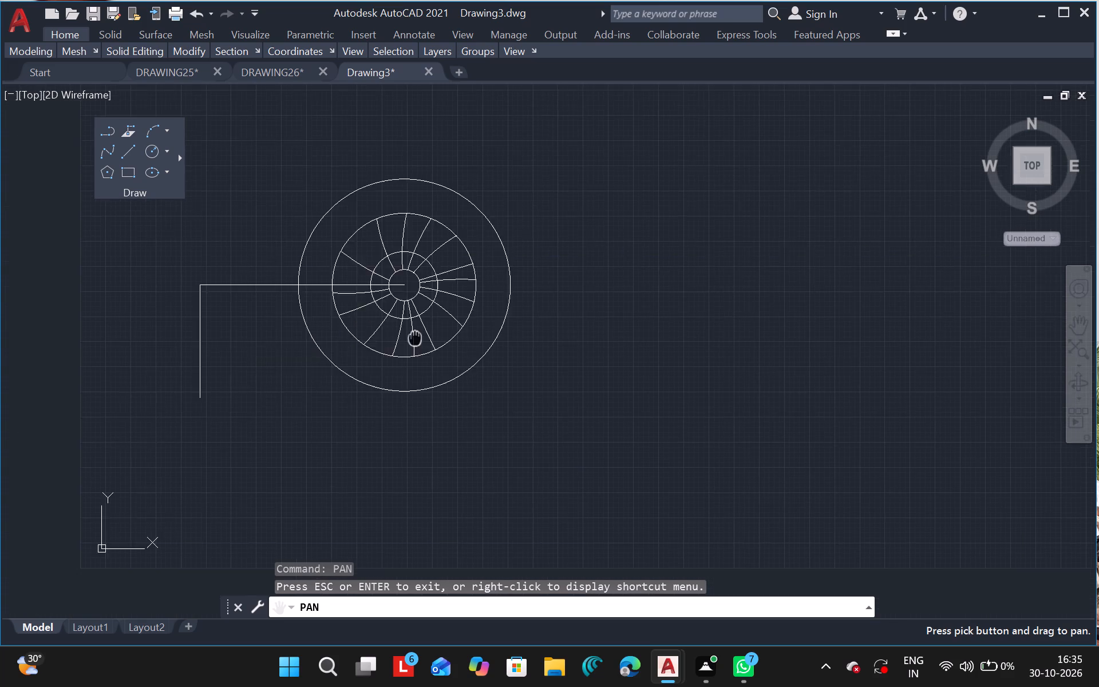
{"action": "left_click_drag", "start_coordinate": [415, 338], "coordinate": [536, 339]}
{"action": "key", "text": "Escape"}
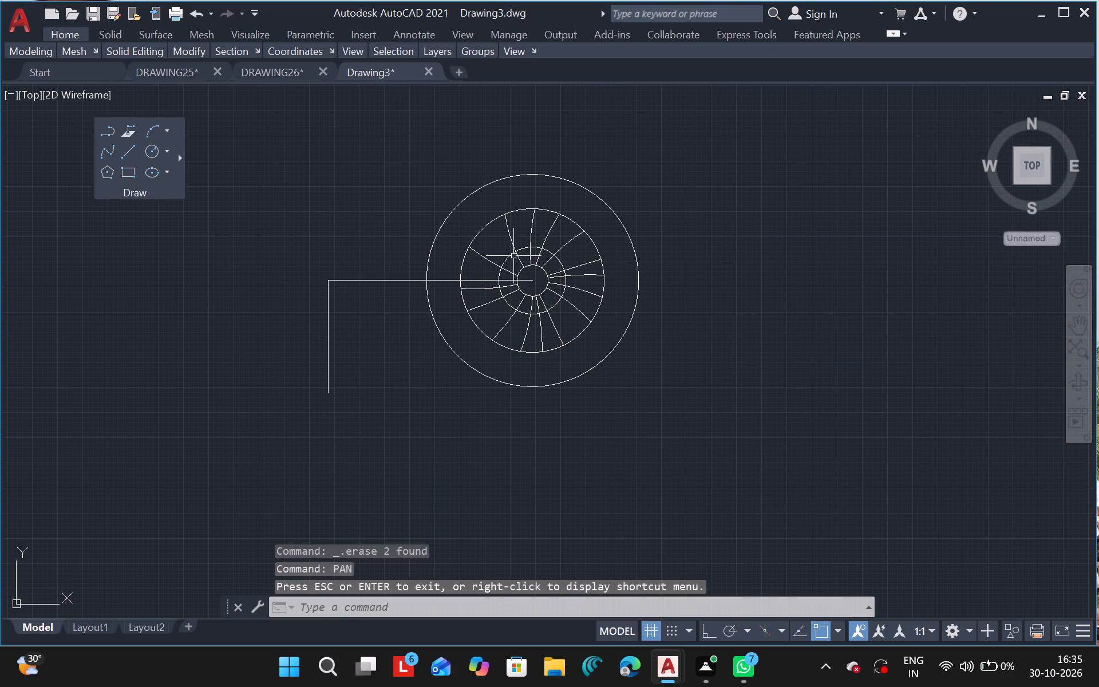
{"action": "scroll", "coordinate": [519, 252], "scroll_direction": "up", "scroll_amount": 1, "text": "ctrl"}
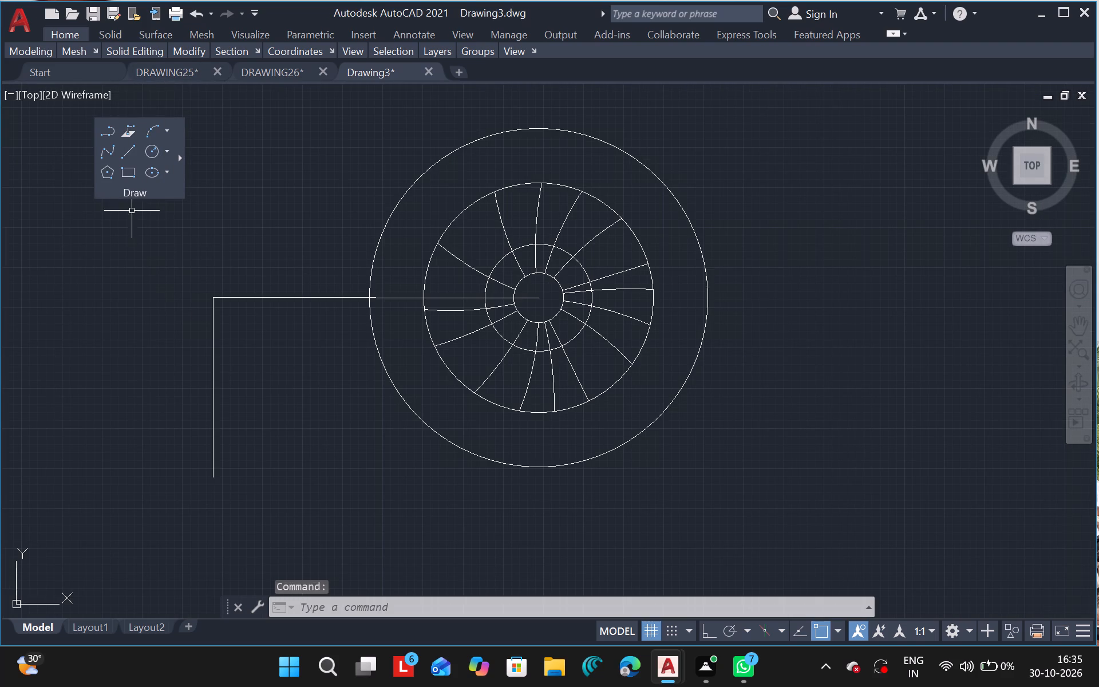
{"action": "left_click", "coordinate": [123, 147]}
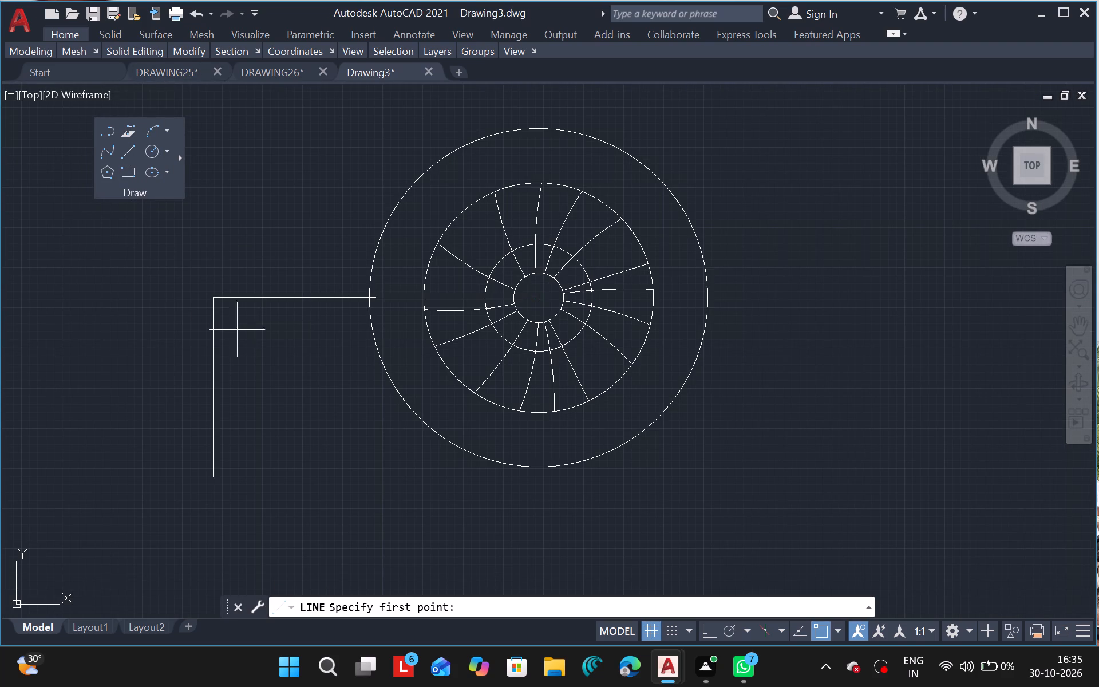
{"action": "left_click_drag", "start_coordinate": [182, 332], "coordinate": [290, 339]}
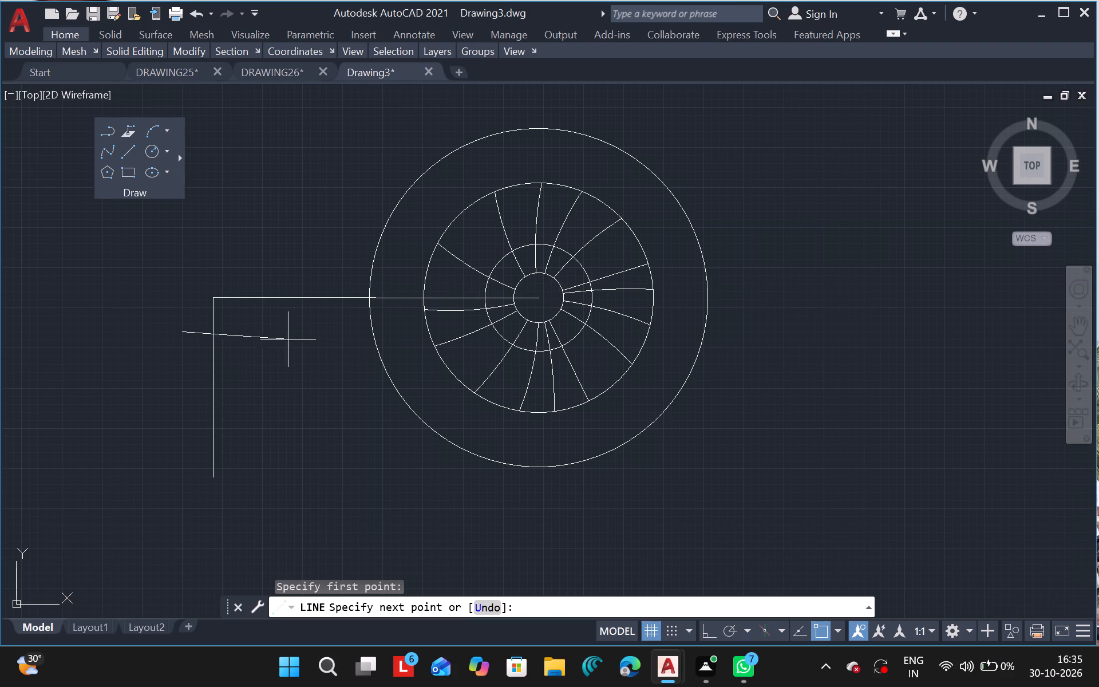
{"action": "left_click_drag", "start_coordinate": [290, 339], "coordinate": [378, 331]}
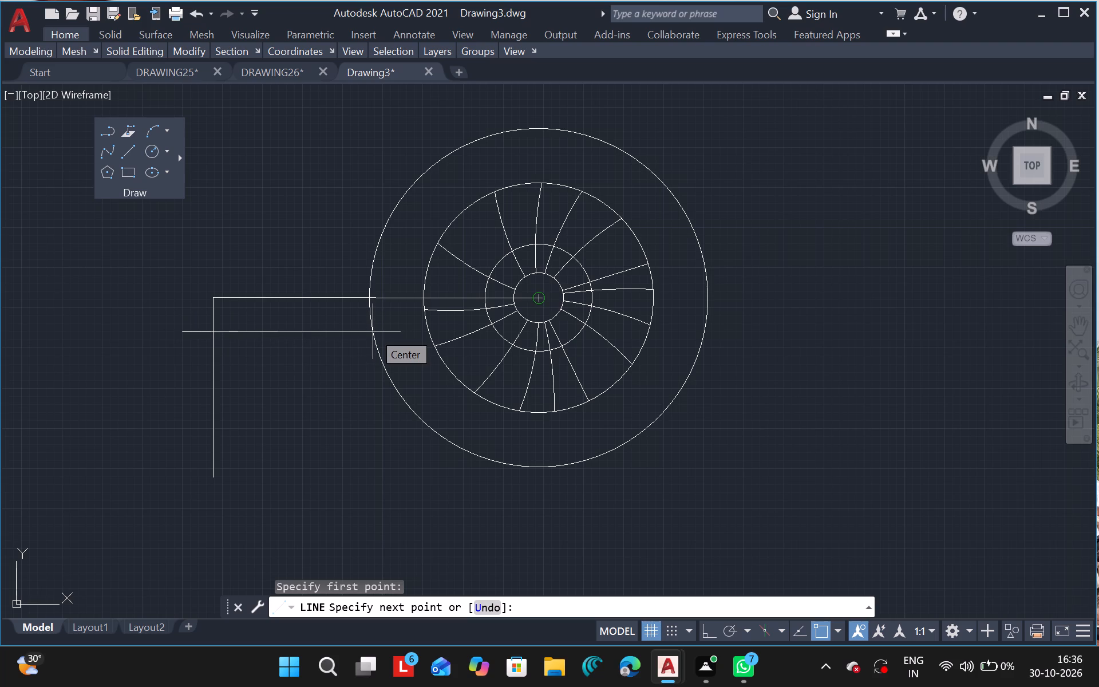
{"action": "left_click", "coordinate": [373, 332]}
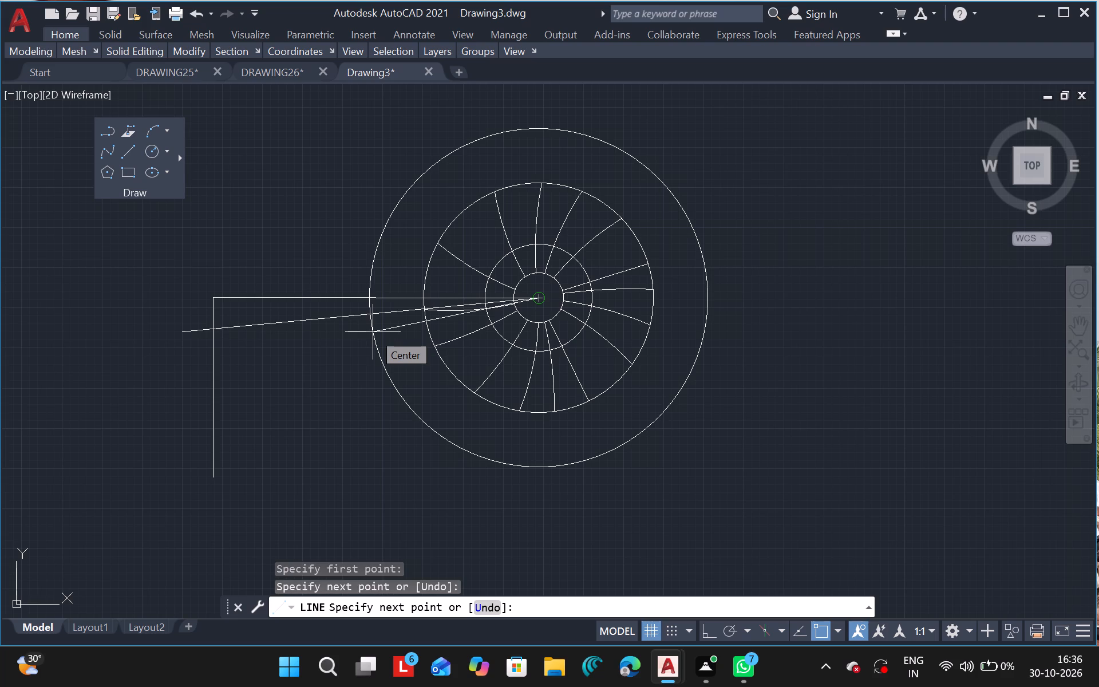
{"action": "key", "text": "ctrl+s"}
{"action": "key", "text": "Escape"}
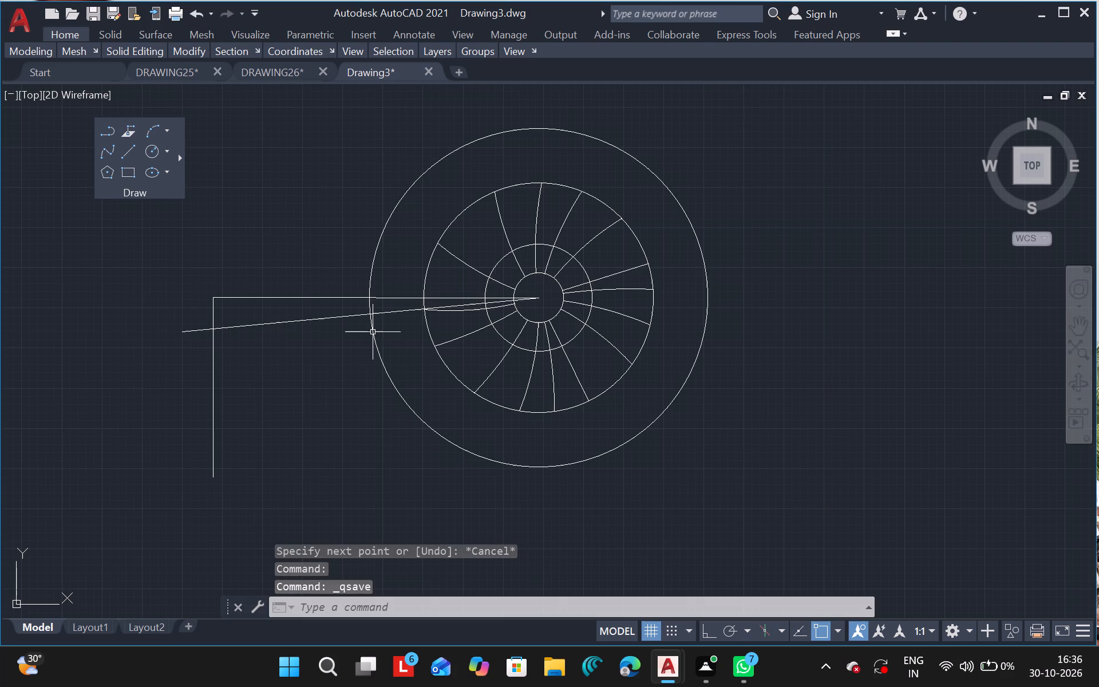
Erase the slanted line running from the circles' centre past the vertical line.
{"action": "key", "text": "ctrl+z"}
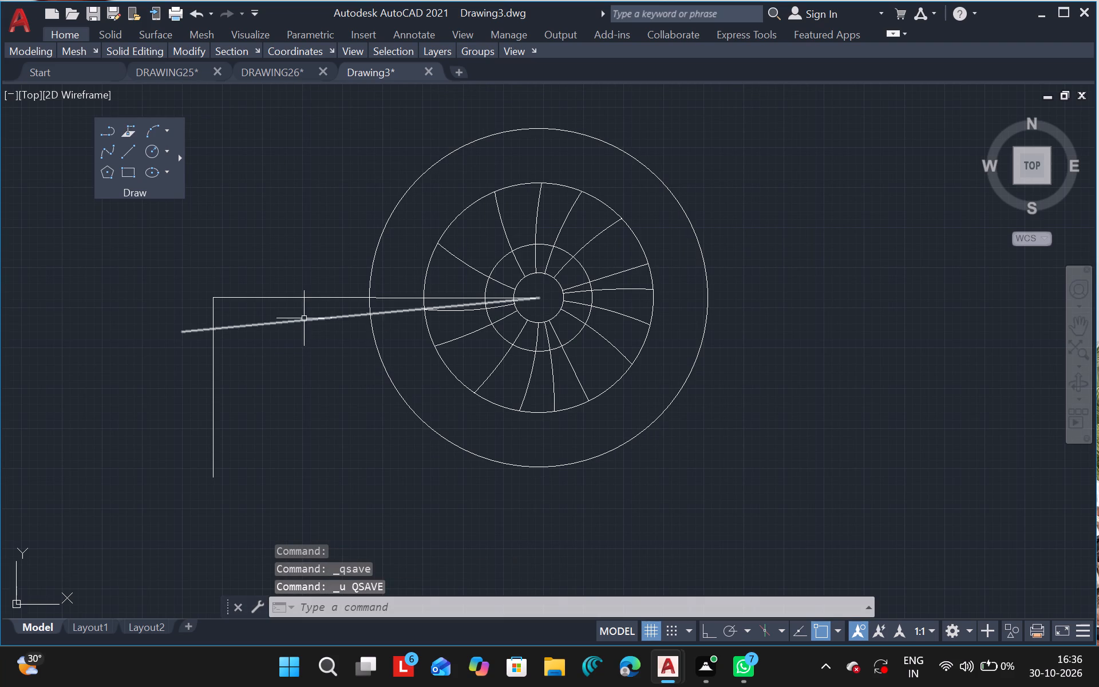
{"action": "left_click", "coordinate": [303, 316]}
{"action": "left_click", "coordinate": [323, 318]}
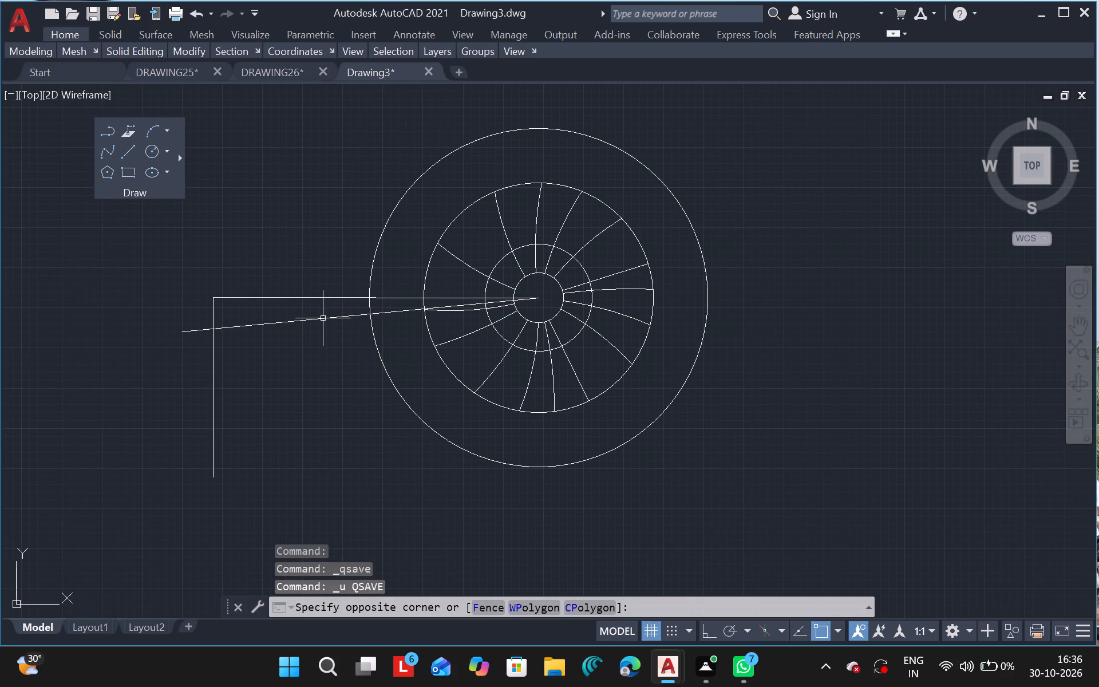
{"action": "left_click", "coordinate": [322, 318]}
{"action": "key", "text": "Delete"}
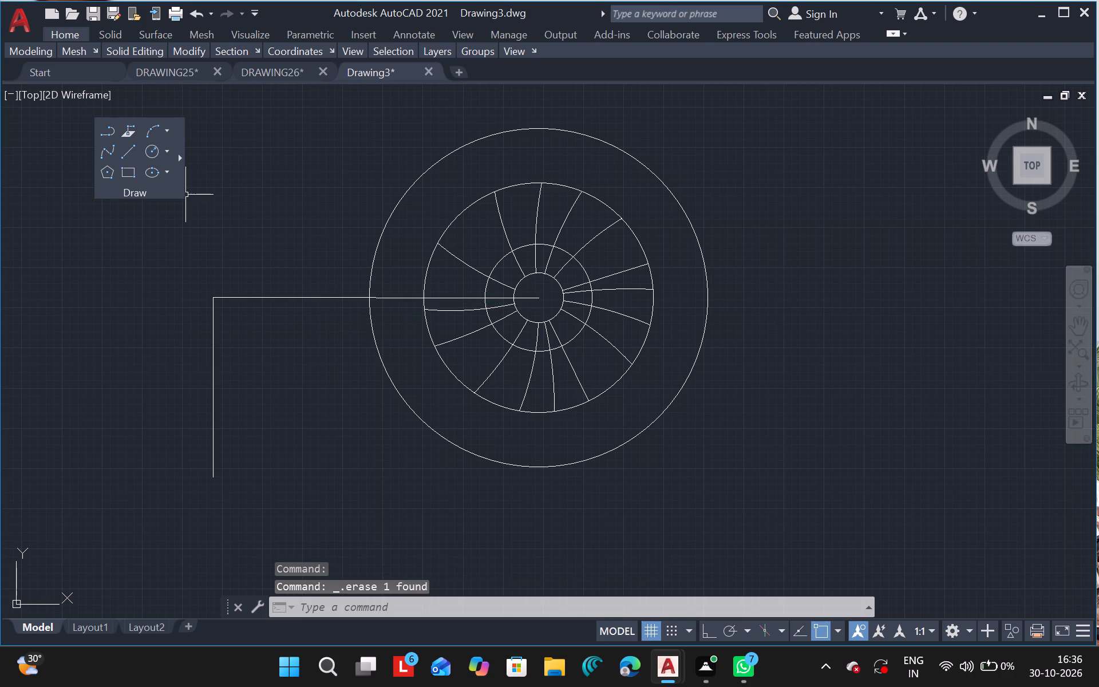
Draw a horizontal line below the existing one, from just outside the vertical line across the circles to beyond the outer circle.
{"action": "left_click", "coordinate": [122, 157]}
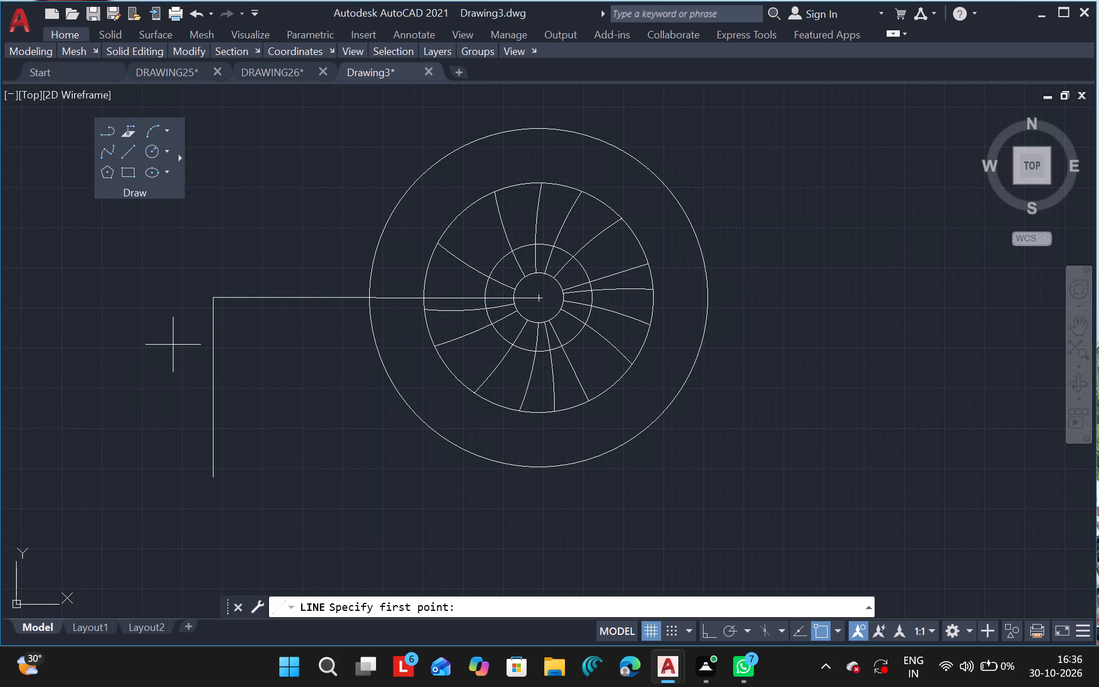
{"action": "left_click_drag", "start_coordinate": [173, 345], "coordinate": [349, 349]}
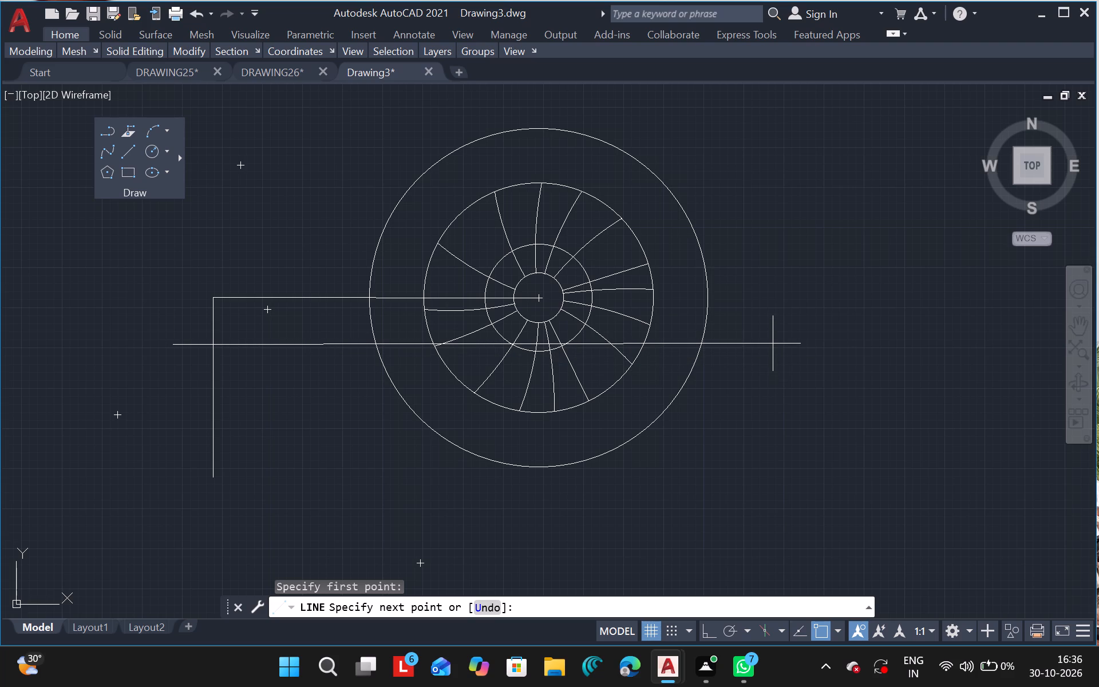
{"action": "left_click", "coordinate": [773, 344]}
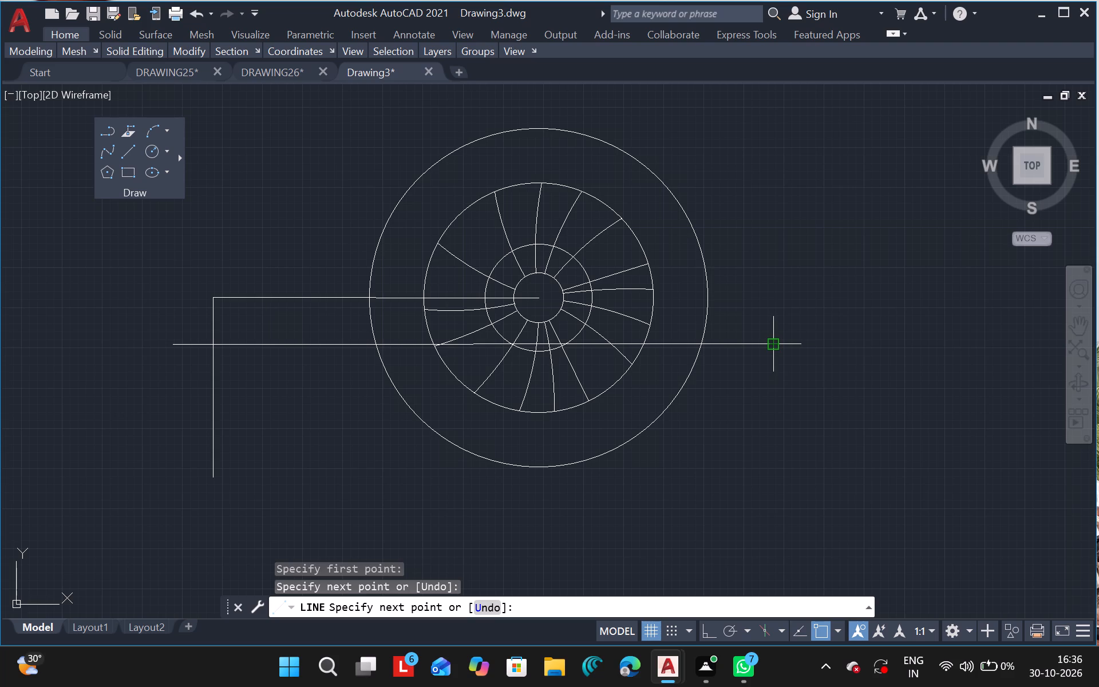
{"action": "key", "text": "Escape"}
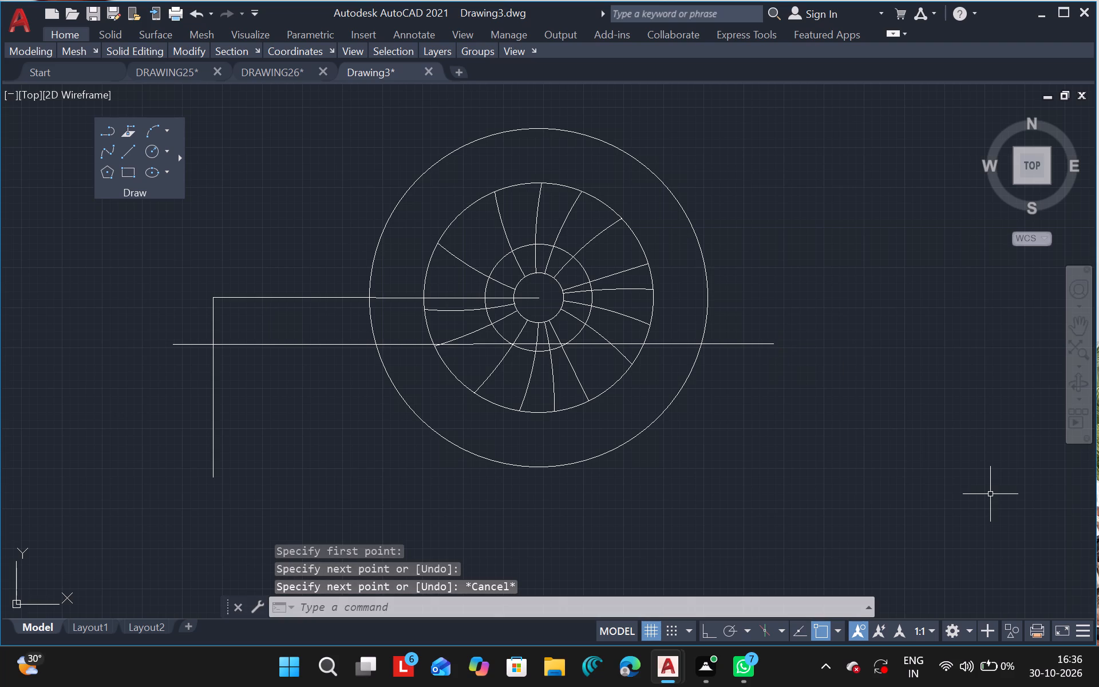
Trim the lower horizontal line from its far end beyond the outer circle back to the spoke directly below the circles' centre.
{"action": "type", "text": "tr"}
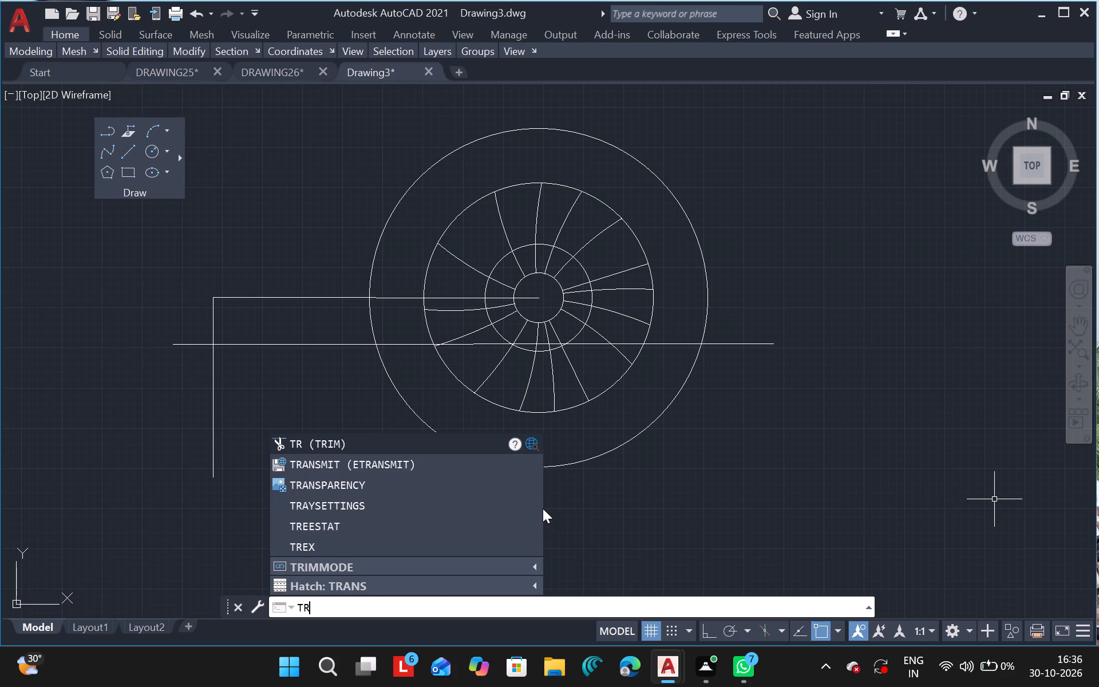
{"action": "left_click", "coordinate": [487, 445]}
{"action": "left_click", "coordinate": [670, 343]}
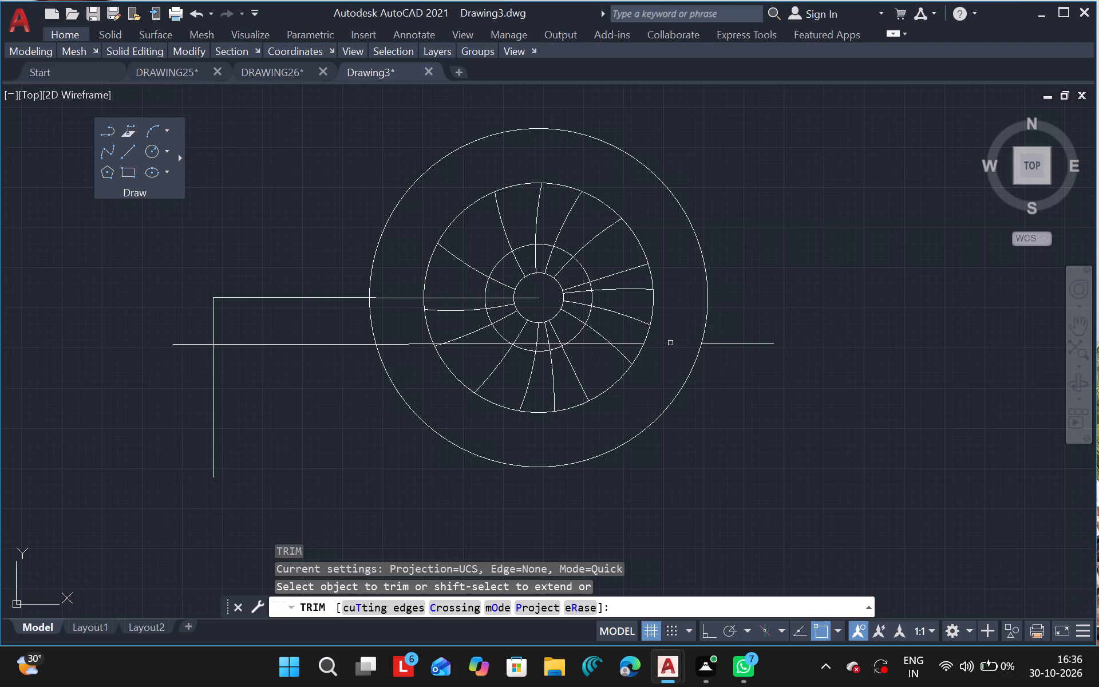
{"action": "left_click", "coordinate": [729, 341]}
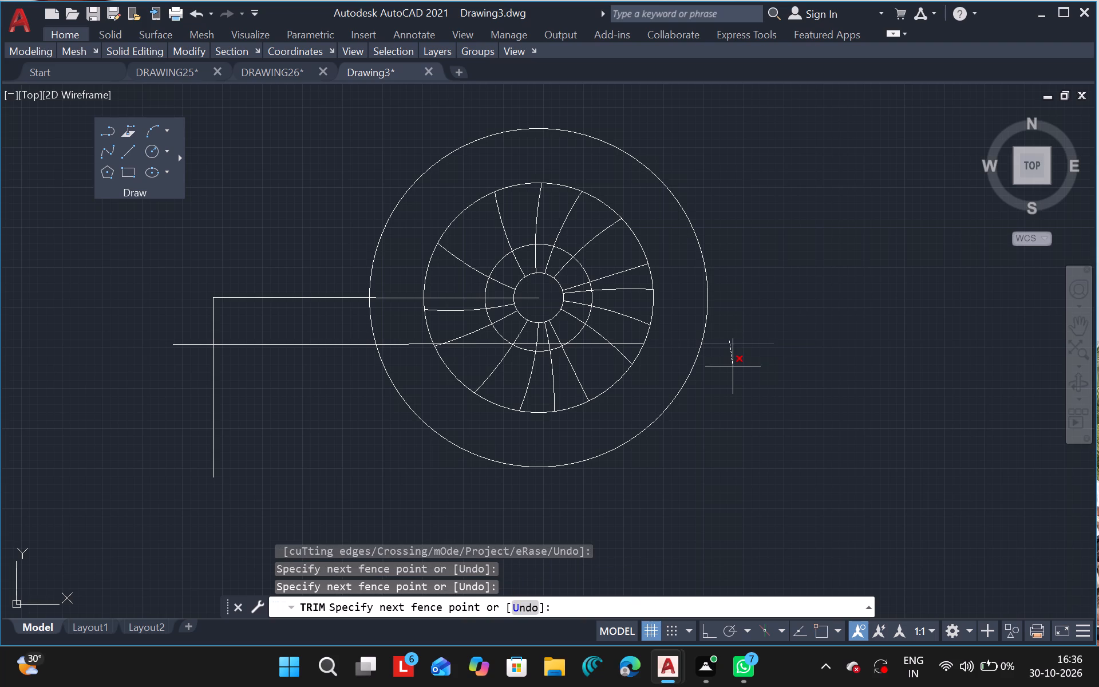
{"action": "left_click", "coordinate": [733, 366]}
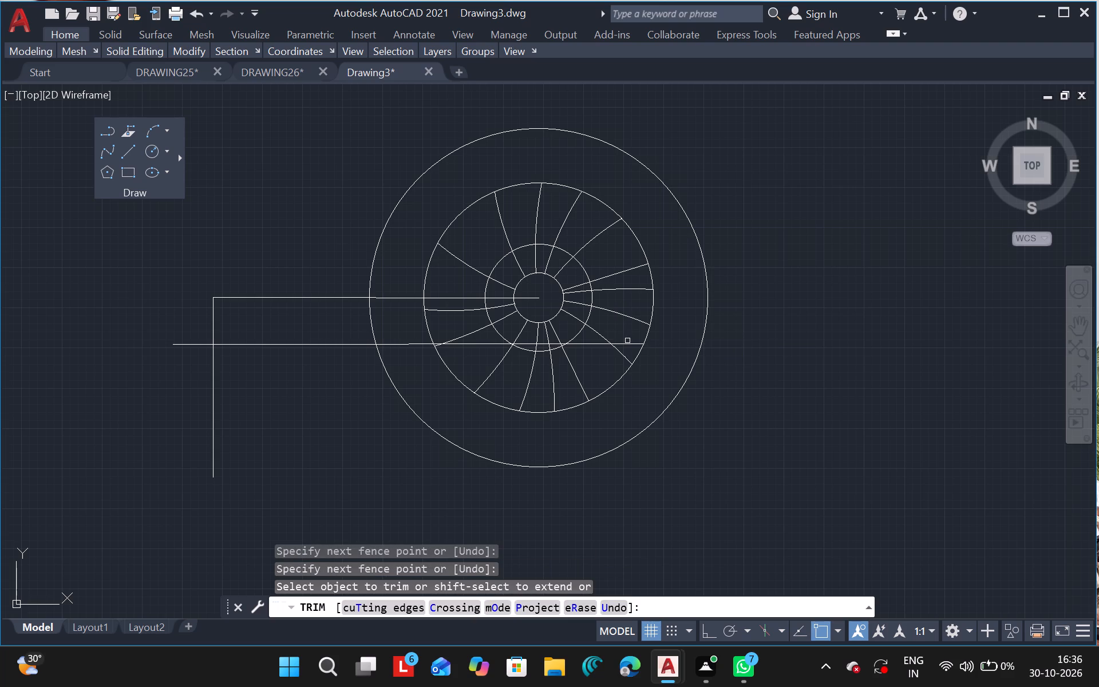
{"action": "left_click", "coordinate": [627, 341]}
{"action": "left_click", "coordinate": [628, 348]}
{"action": "left_click", "coordinate": [591, 344]}
{"action": "left_click", "coordinate": [553, 341]}
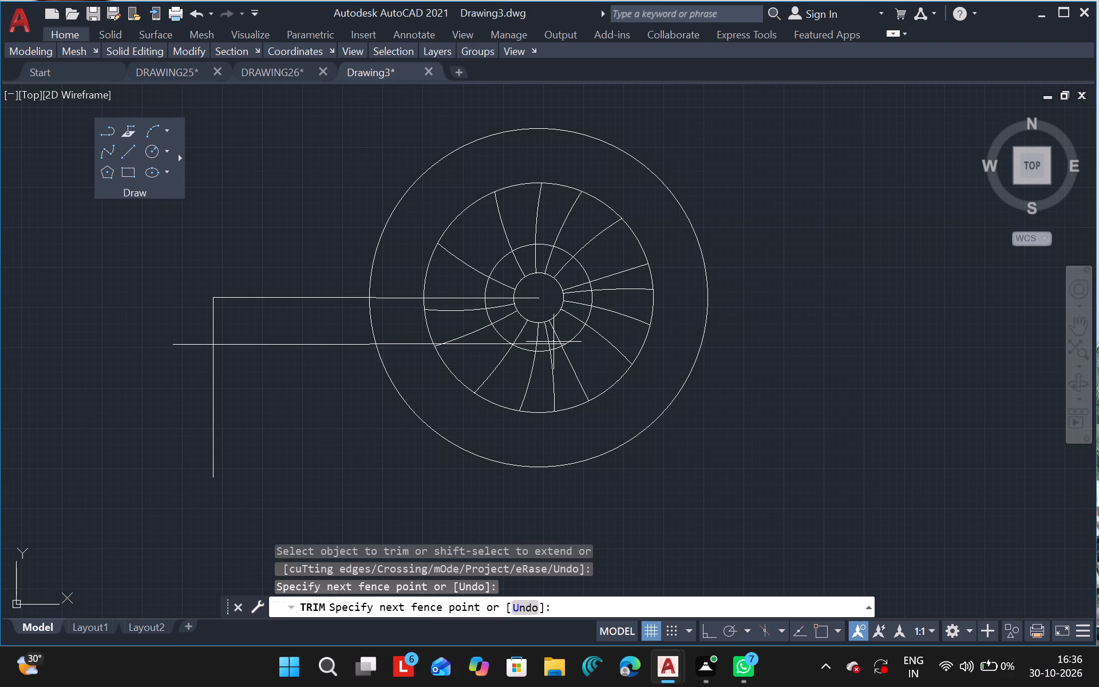
{"action": "left_click", "coordinate": [554, 343]}
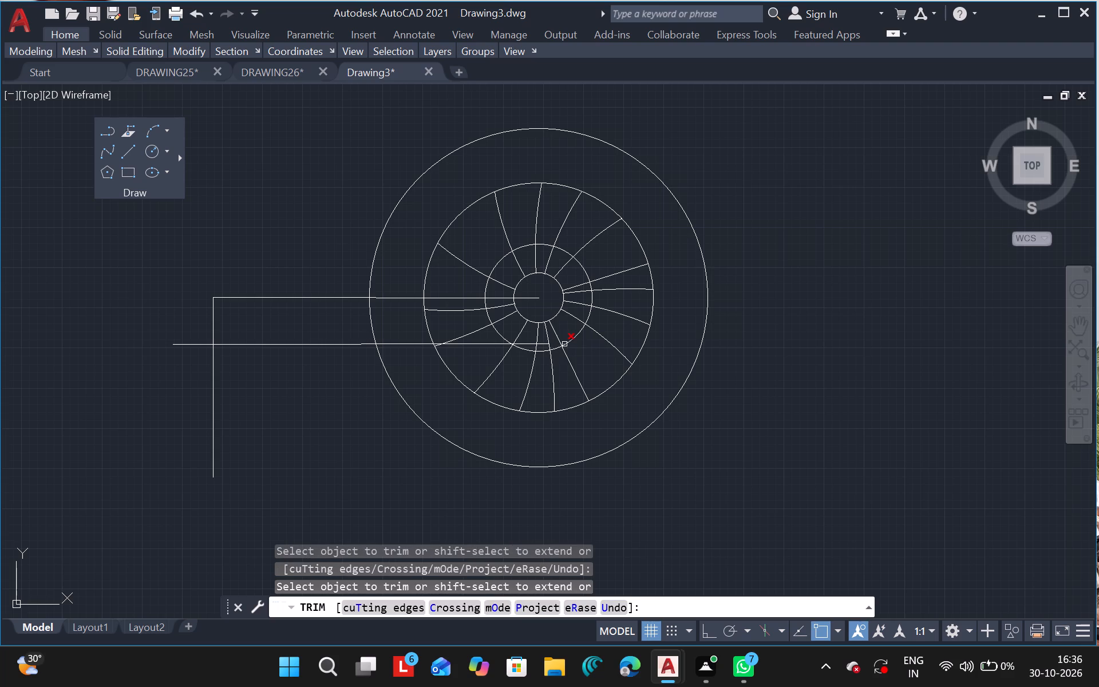
{"action": "left_click", "coordinate": [563, 344]}
{"action": "left_click_drag", "start_coordinate": [540, 344], "coordinate": [532, 332]}
Trim the upper horizontal line's segments between the second-largest circle and the circles' centre.
{"action": "left_click_drag", "start_coordinate": [532, 332], "coordinate": [452, 298]}
{"action": "left_click_drag", "start_coordinate": [452, 298], "coordinate": [479, 299]}
{"action": "left_click_drag", "start_coordinate": [479, 299], "coordinate": [496, 299]}
{"action": "left_click_drag", "start_coordinate": [496, 299], "coordinate": [528, 301]}
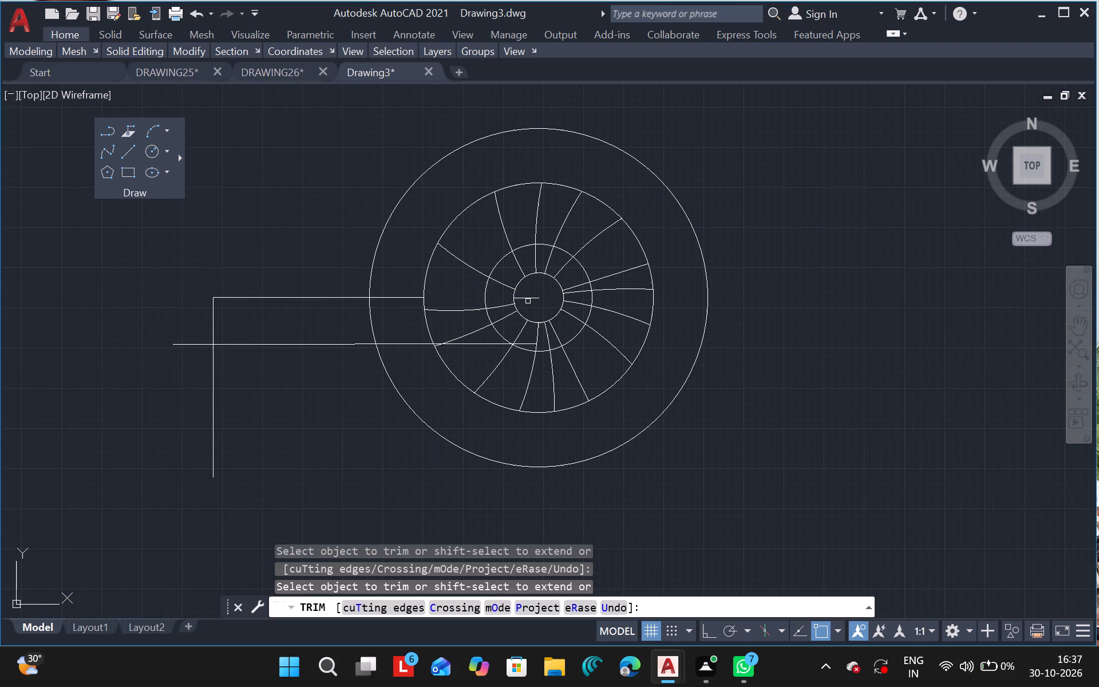
{"action": "left_click_drag", "start_coordinate": [528, 301], "coordinate": [524, 296]}
{"action": "left_click_drag", "start_coordinate": [524, 296], "coordinate": [483, 347]}
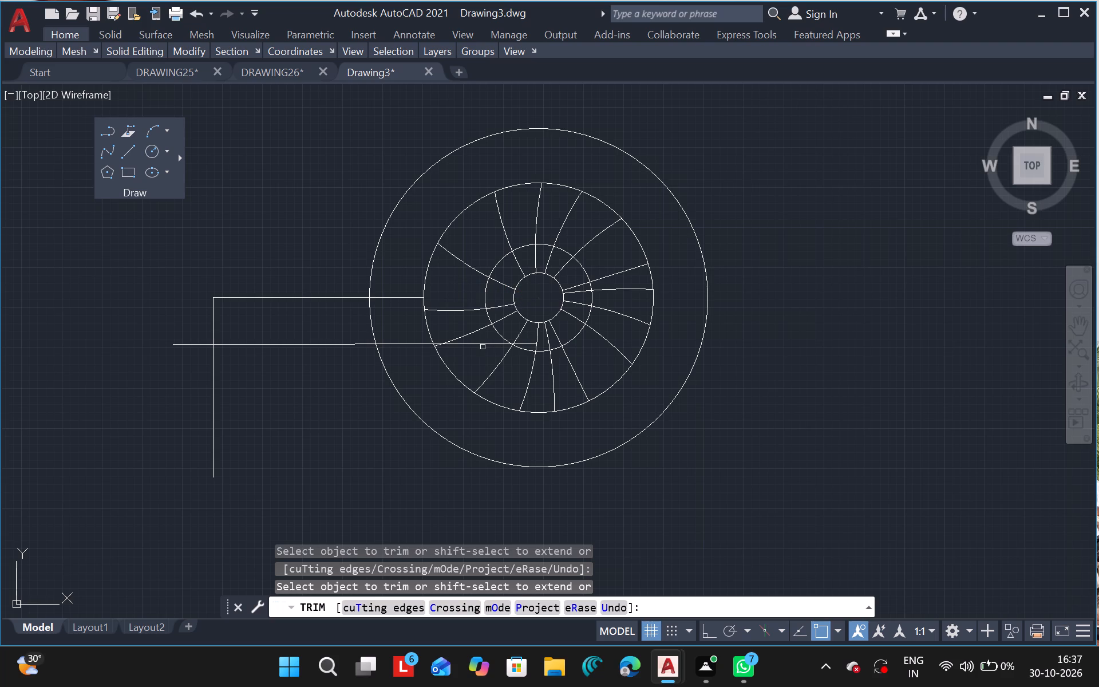
Trim the remaining pieces of the lower horizontal line inside the outer circle, including the stub at the spoke's outer end.
{"action": "left_click_drag", "start_coordinate": [483, 347], "coordinate": [481, 347]}
{"action": "left_click", "coordinate": [481, 347]}
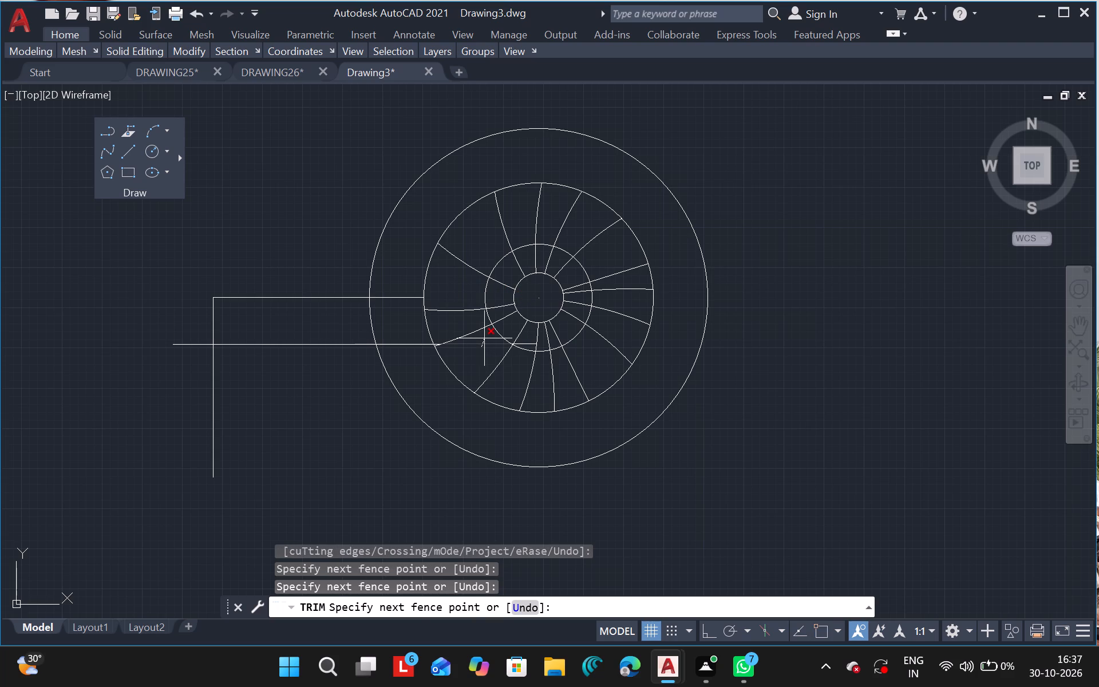
{"action": "left_click", "coordinate": [484, 338]}
{"action": "left_click", "coordinate": [525, 344]}
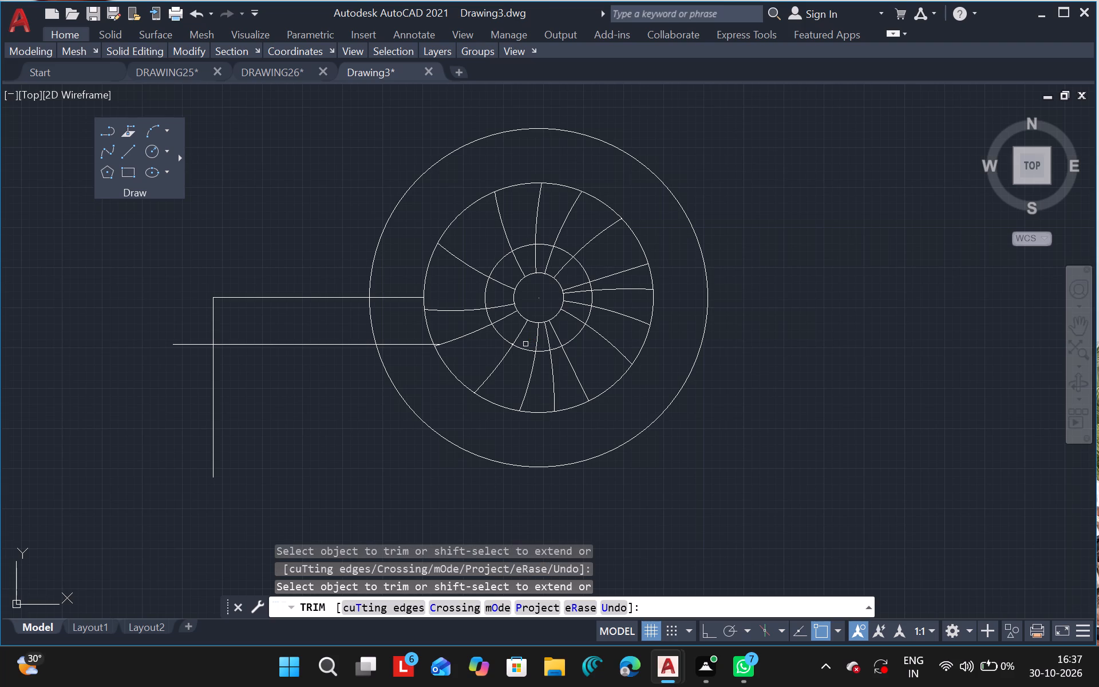
{"action": "left_click", "coordinate": [416, 342]}
{"action": "left_click", "coordinate": [419, 360]}
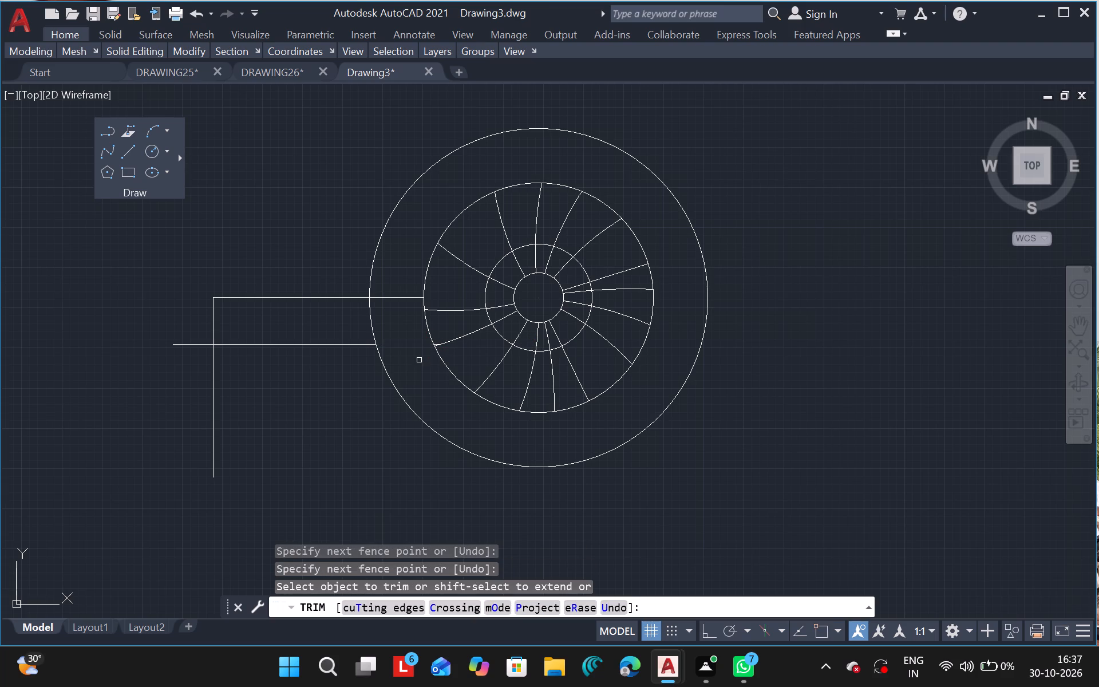
{"action": "left_click_drag", "start_coordinate": [438, 343], "coordinate": [422, 374]}
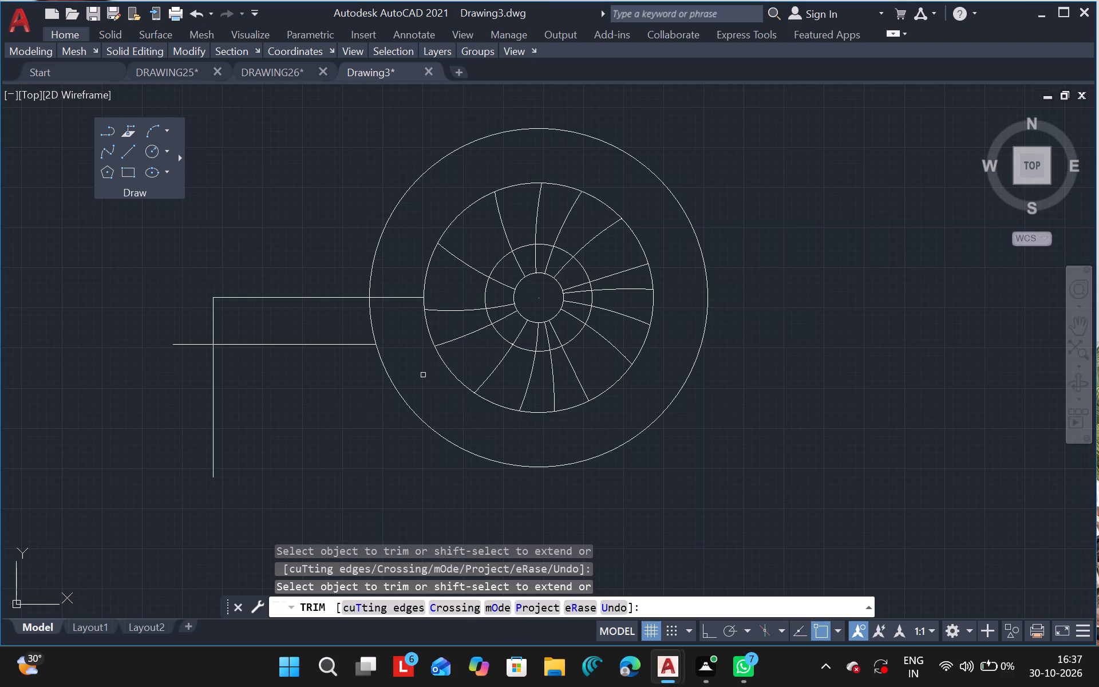
{"action": "left_click_drag", "start_coordinate": [422, 374], "coordinate": [287, 415]}
{"action": "key", "text": "Escape"}
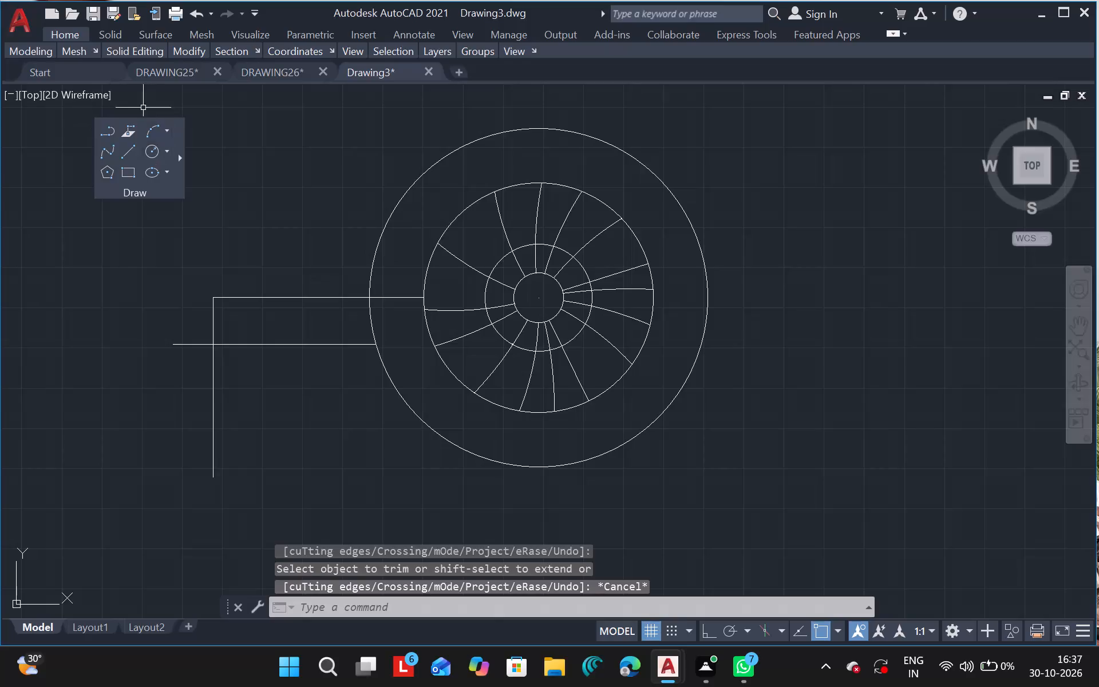
Draw a vertical line parallel to the existing one, on its wheel side, from between the horizontal lines down past the lower one.
{"action": "left_click", "coordinate": [129, 157]}
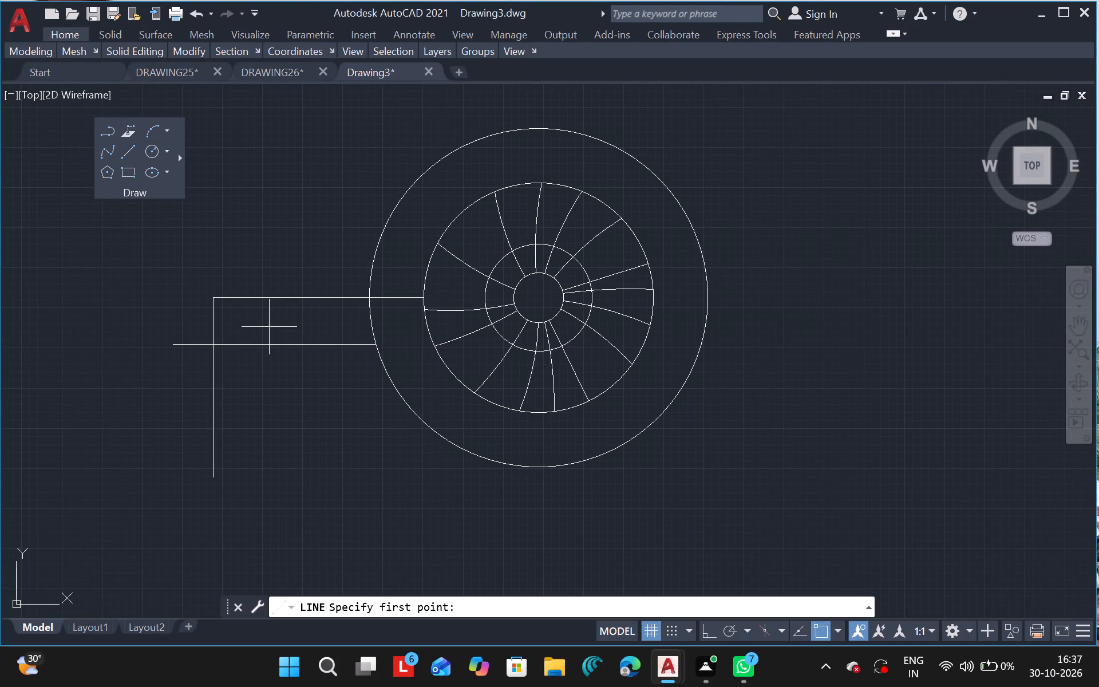
{"action": "left_click_drag", "start_coordinate": [267, 328], "coordinate": [268, 405]}
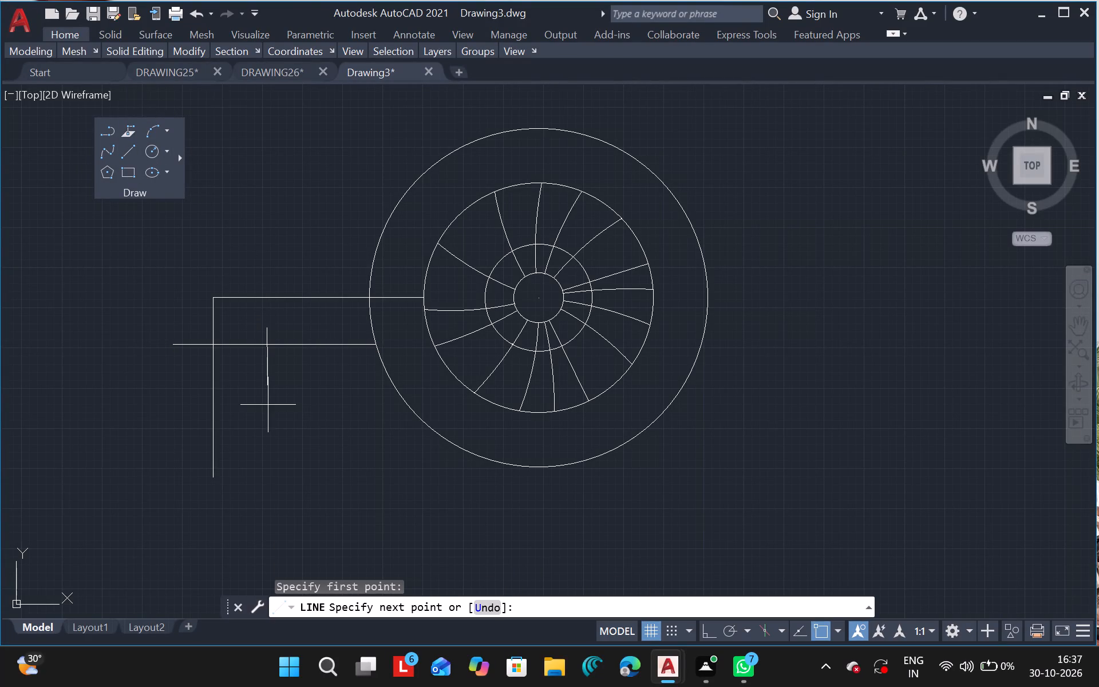
{"action": "left_click", "coordinate": [267, 464]}
{"action": "key", "text": "Escape"}
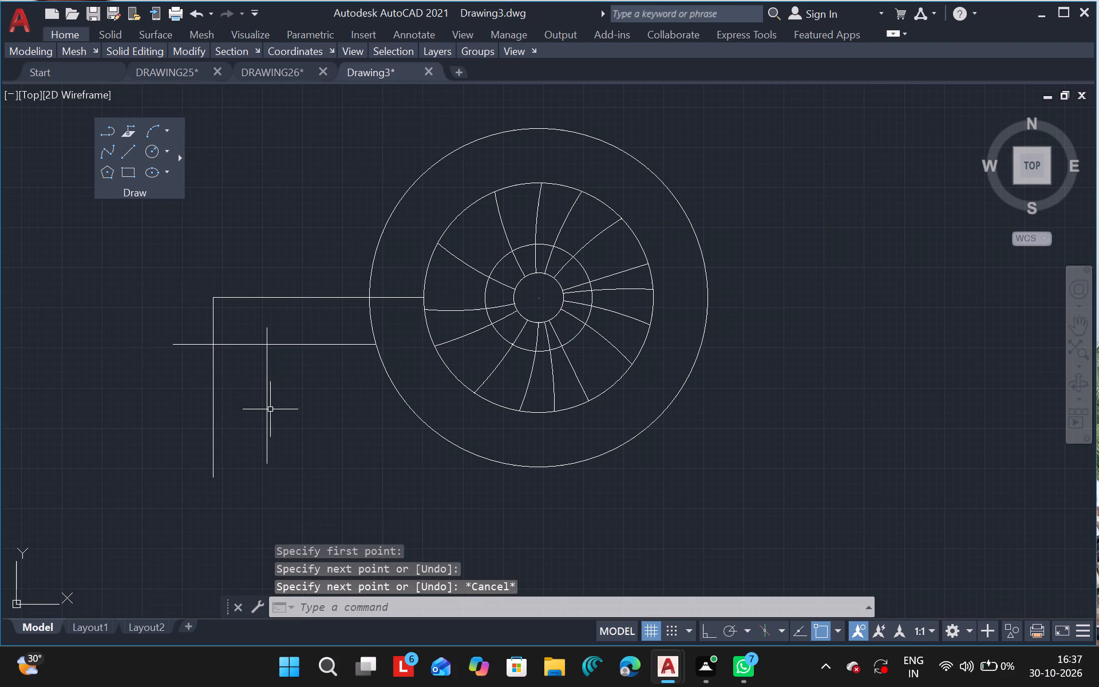
Trim the overhangs at the inner line corner and across the outer vertical line, plus the upper line's segment inside the outer circle.
{"action": "type", "text": "tr"}
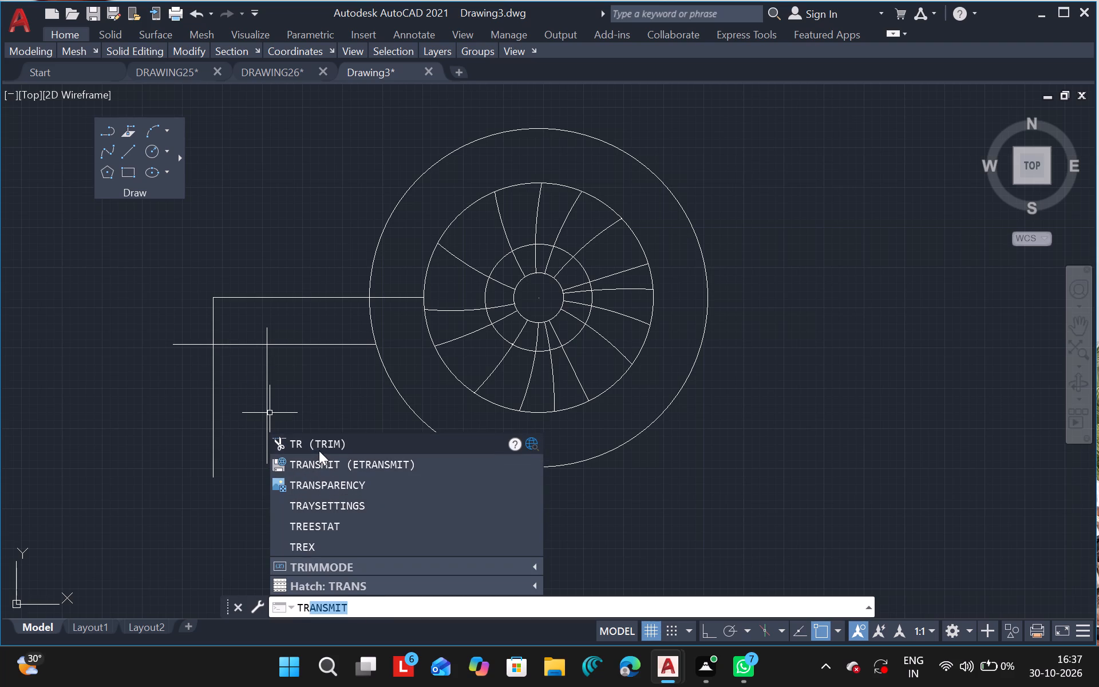
{"action": "left_click", "coordinate": [318, 449]}
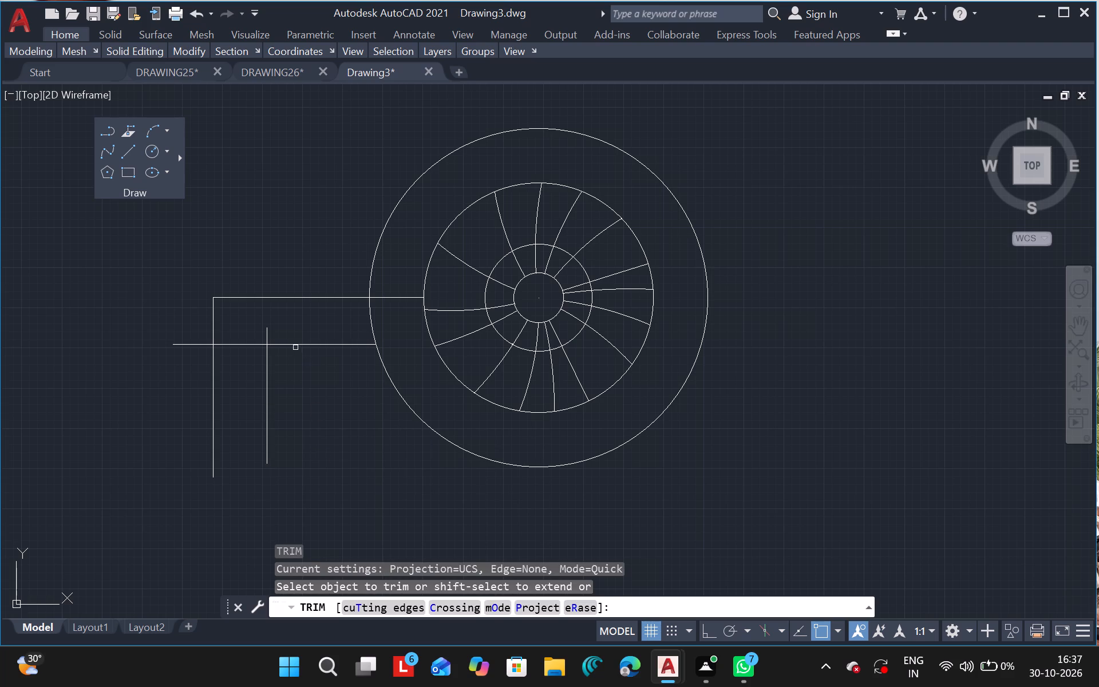
{"action": "left_click", "coordinate": [247, 344]}
{"action": "left_click", "coordinate": [264, 333]}
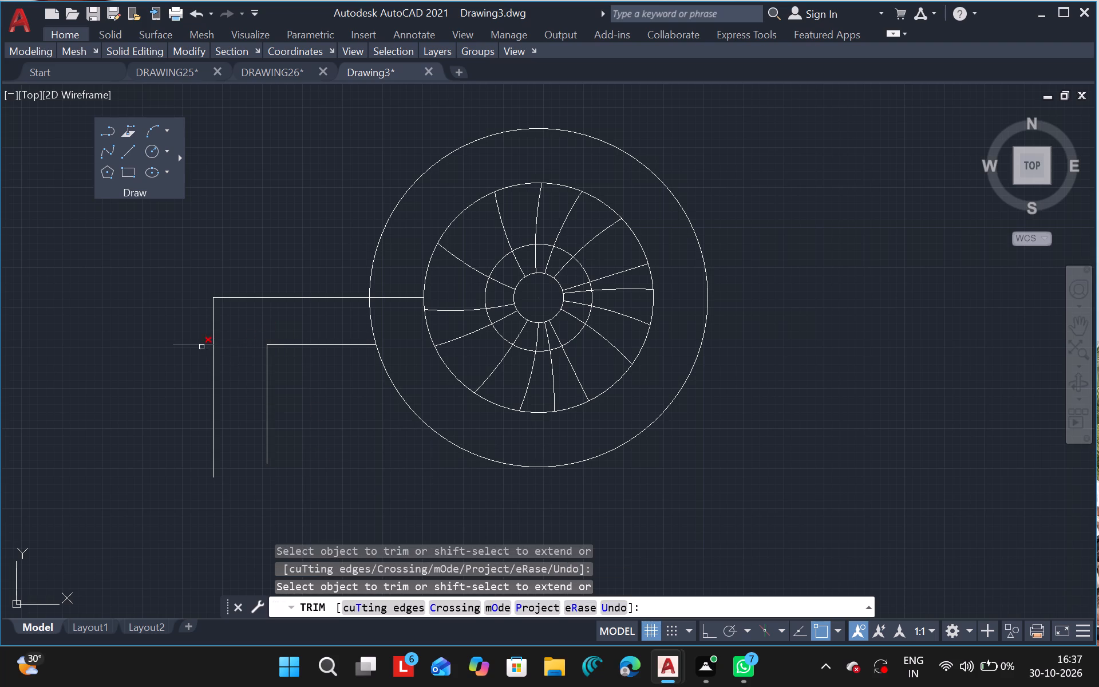
{"action": "left_click", "coordinate": [197, 343]}
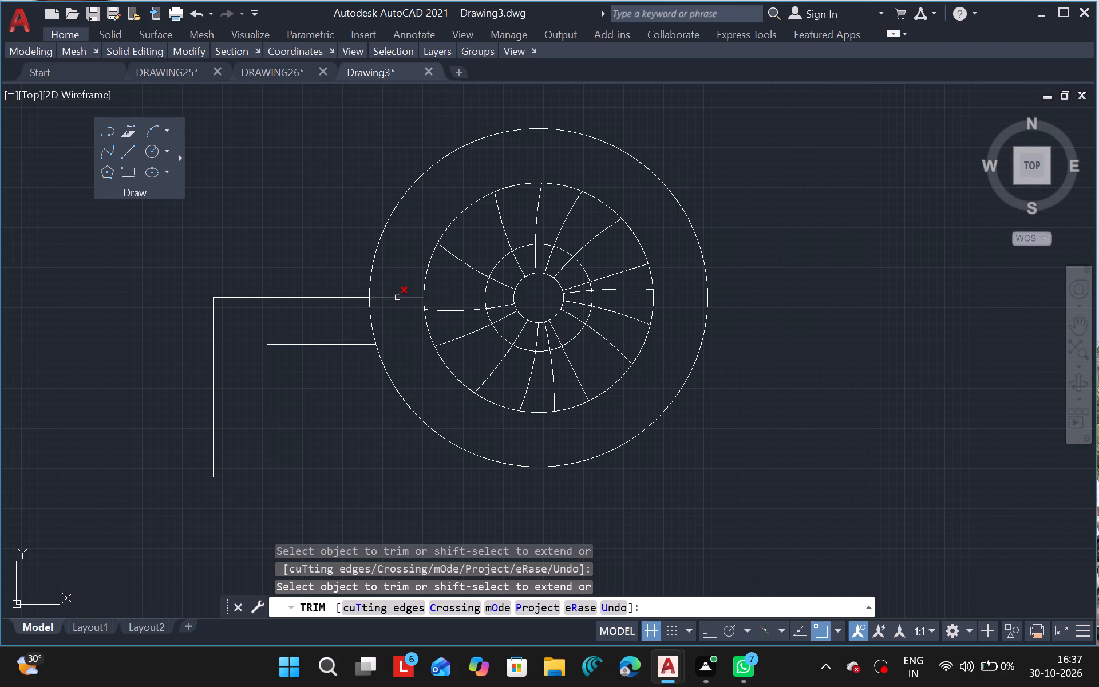
{"action": "left_click", "coordinate": [397, 298]}
{"action": "key", "text": "Escape"}
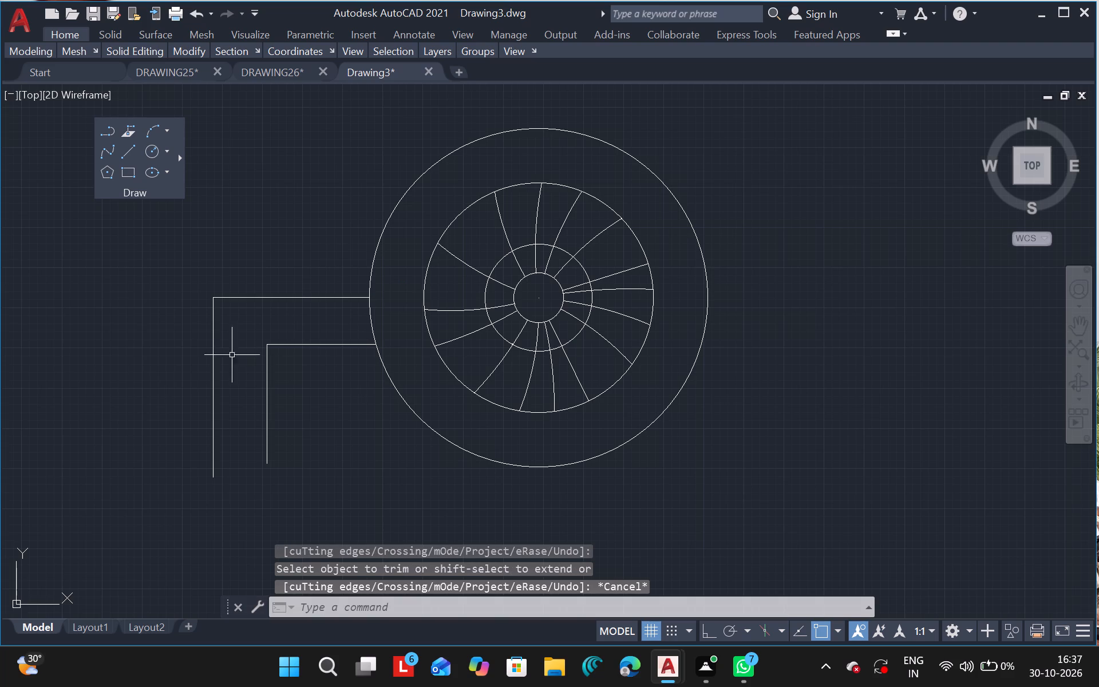
Draw a short horizontal guide line across the duct's outer vertical line just below its corner, erasing the extra diagonal segment.
{"action": "left_click", "coordinate": [131, 157]}
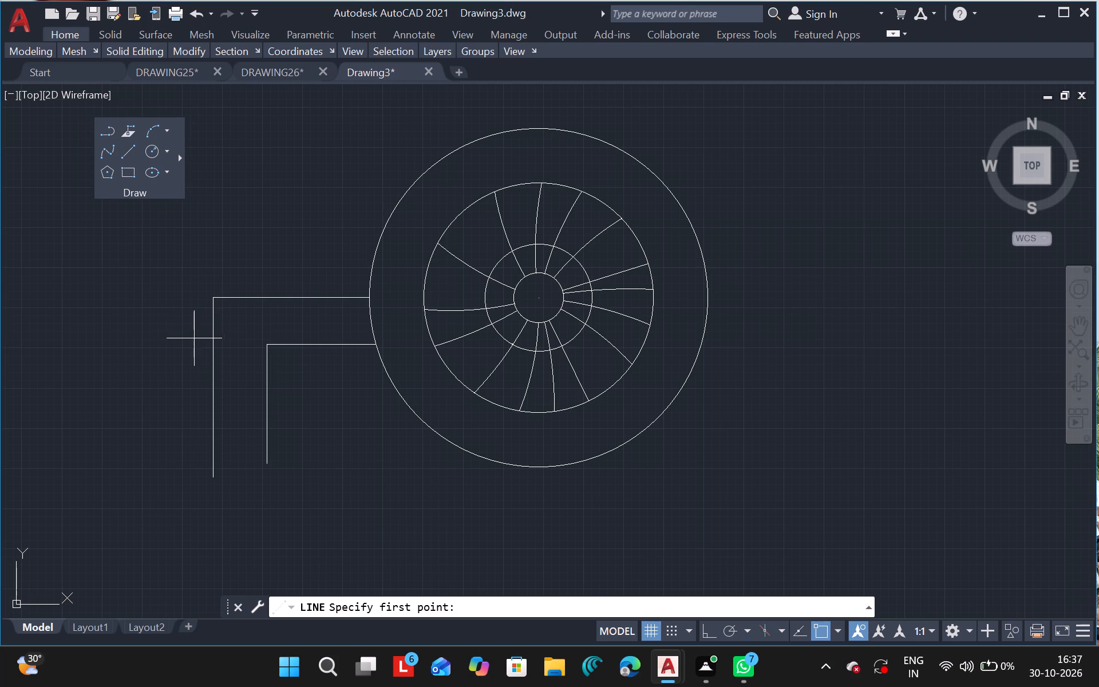
{"action": "left_click_drag", "start_coordinate": [197, 334], "coordinate": [239, 333]}
{"action": "left_click", "coordinate": [239, 333]}
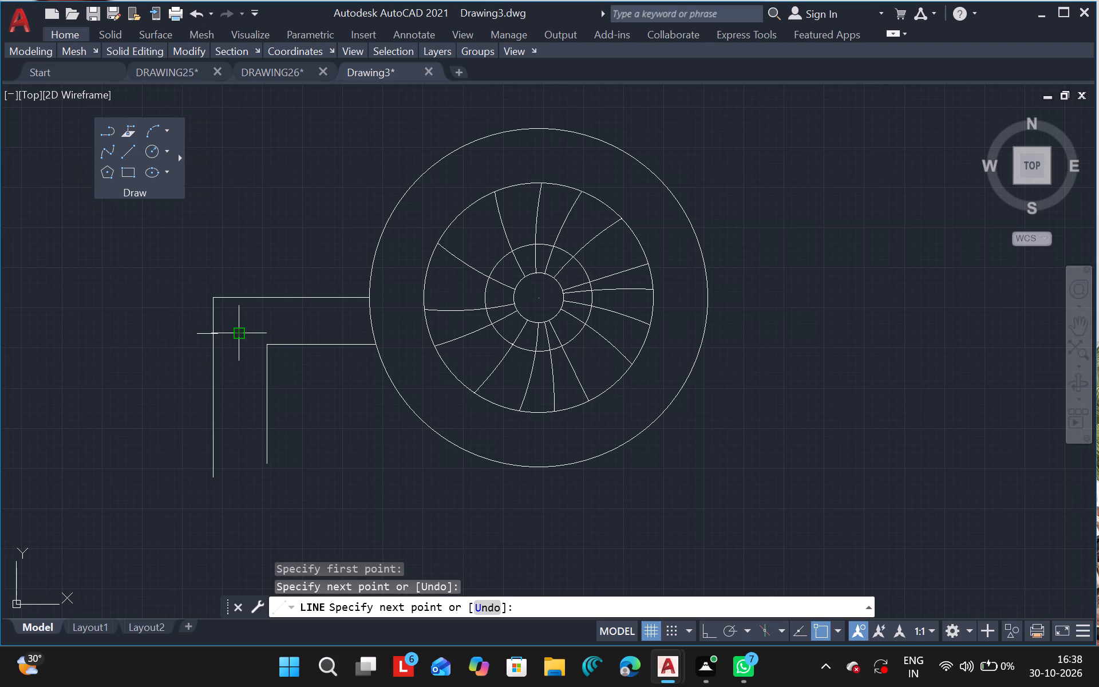
{"action": "left_click", "coordinate": [265, 381]}
{"action": "key", "text": "Escape"}
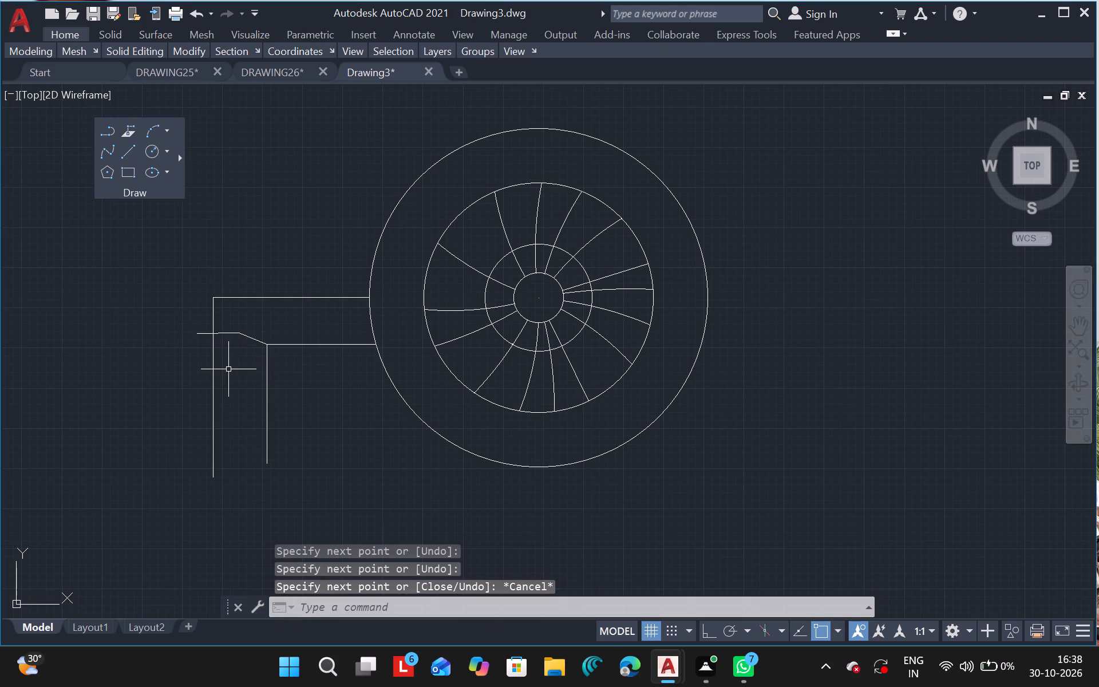
{"action": "left_click_drag", "start_coordinate": [252, 339], "coordinate": [340, 366]}
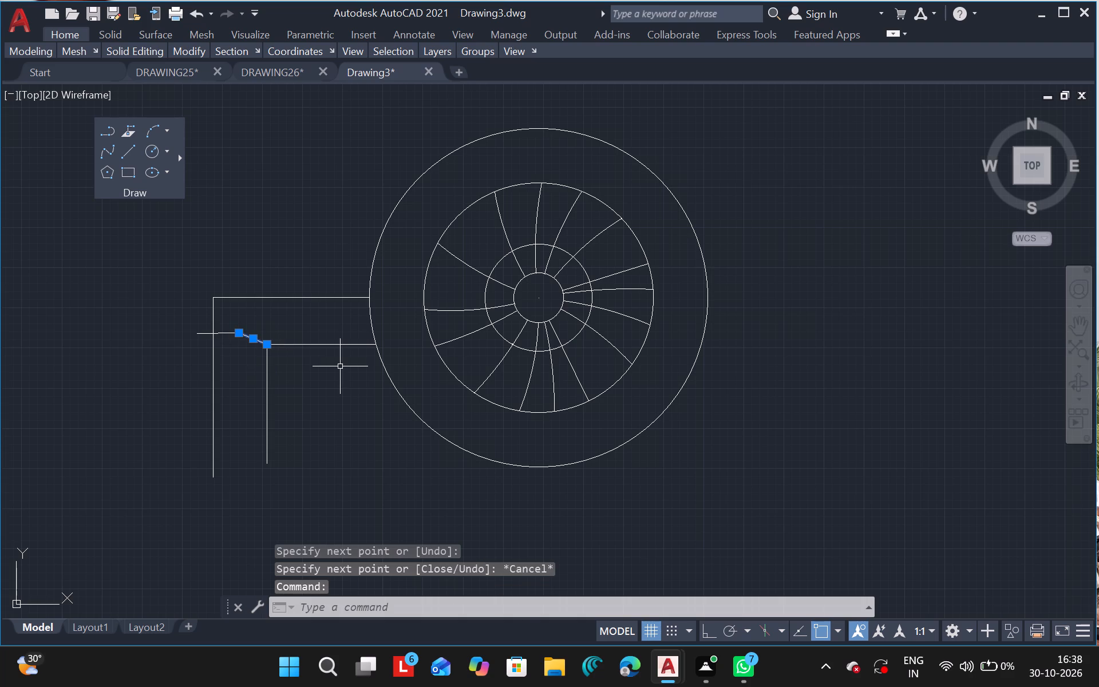
{"action": "key", "text": "Delete"}
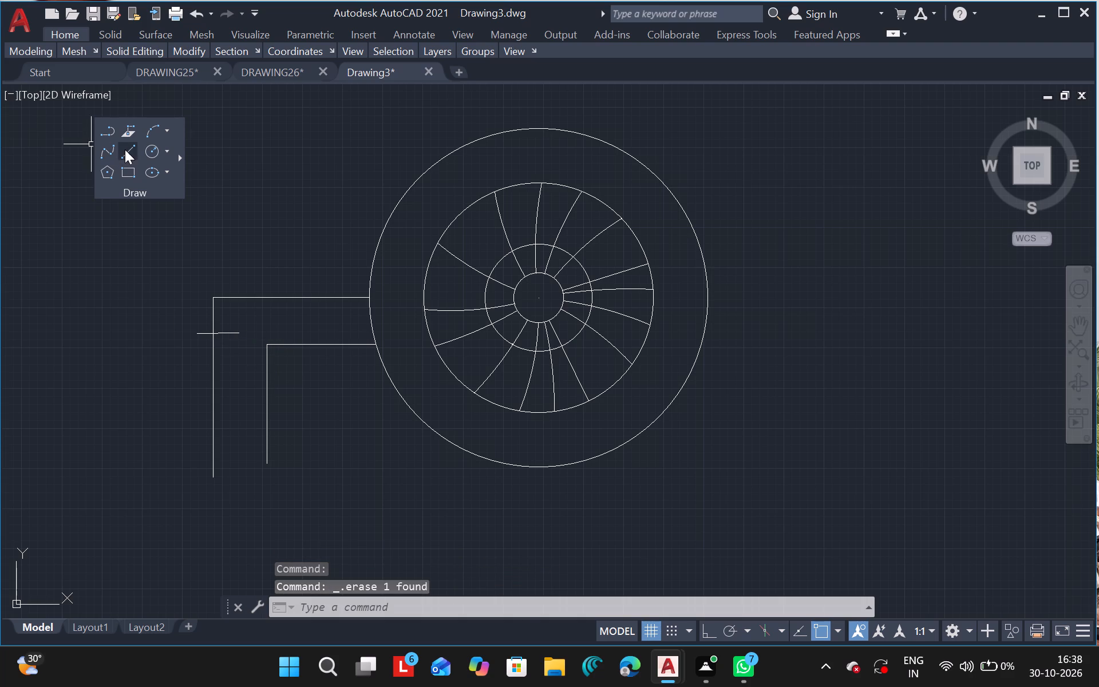
Draw a short vertical guide line across the duct's upper horizontal line, down to the horizontal guide's inner end.
{"action": "left_click", "coordinate": [125, 151]}
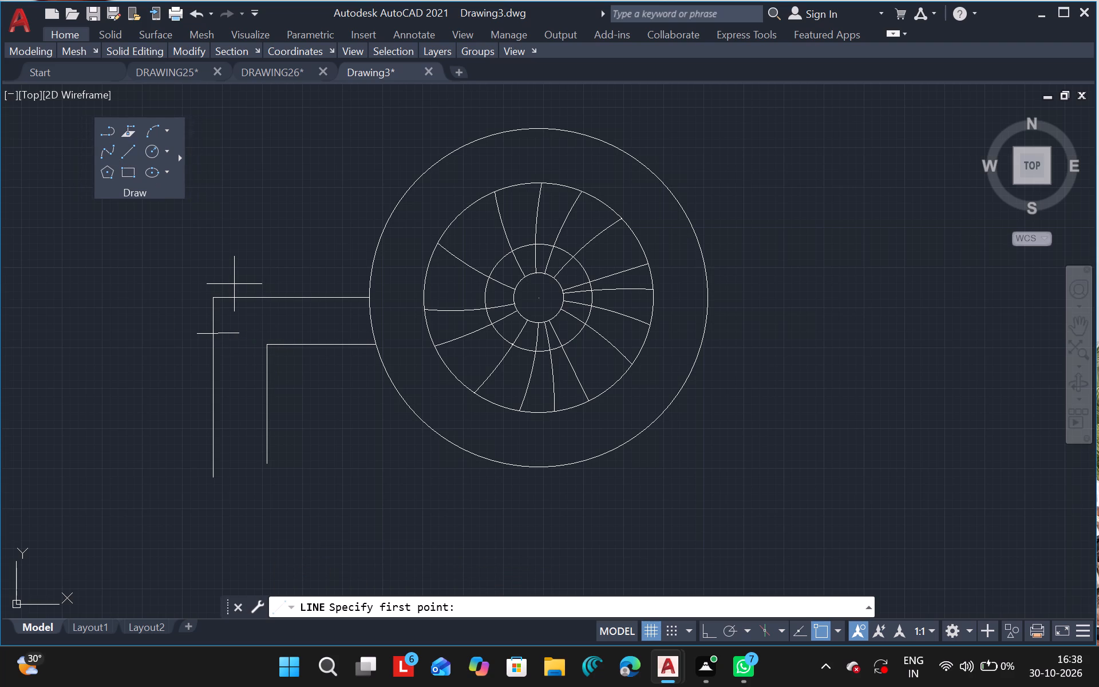
{"action": "left_click_drag", "start_coordinate": [237, 280], "coordinate": [236, 306]}
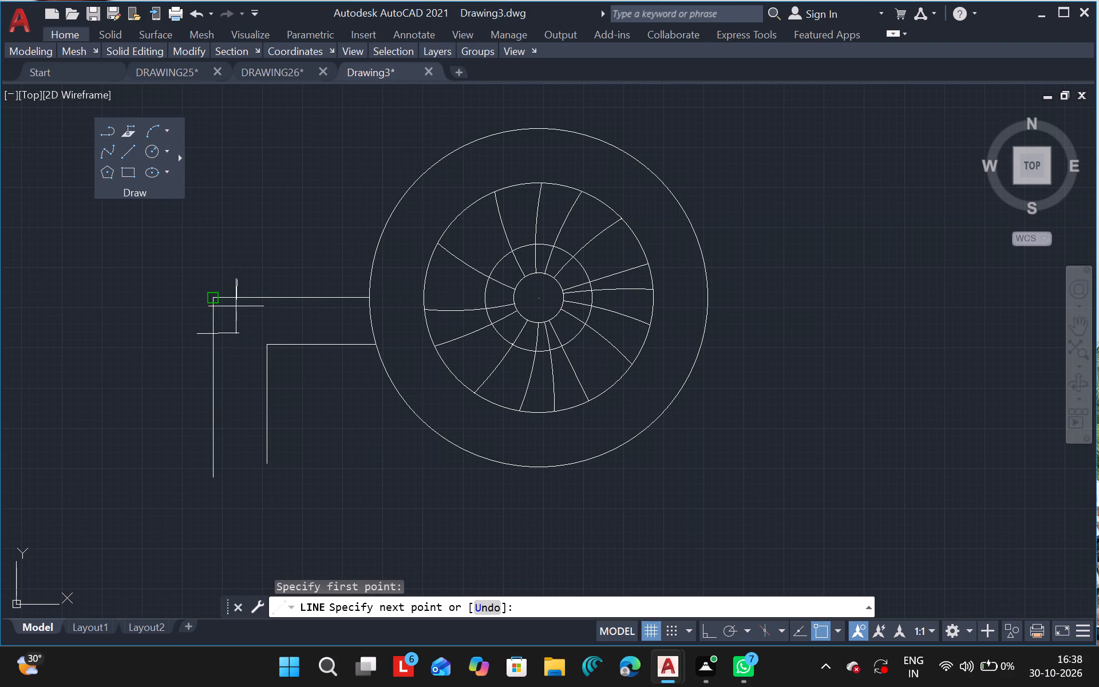
{"action": "left_click_drag", "start_coordinate": [236, 306], "coordinate": [238, 333]}
{"action": "left_click", "coordinate": [238, 333]}
{"action": "key", "text": "Escape"}
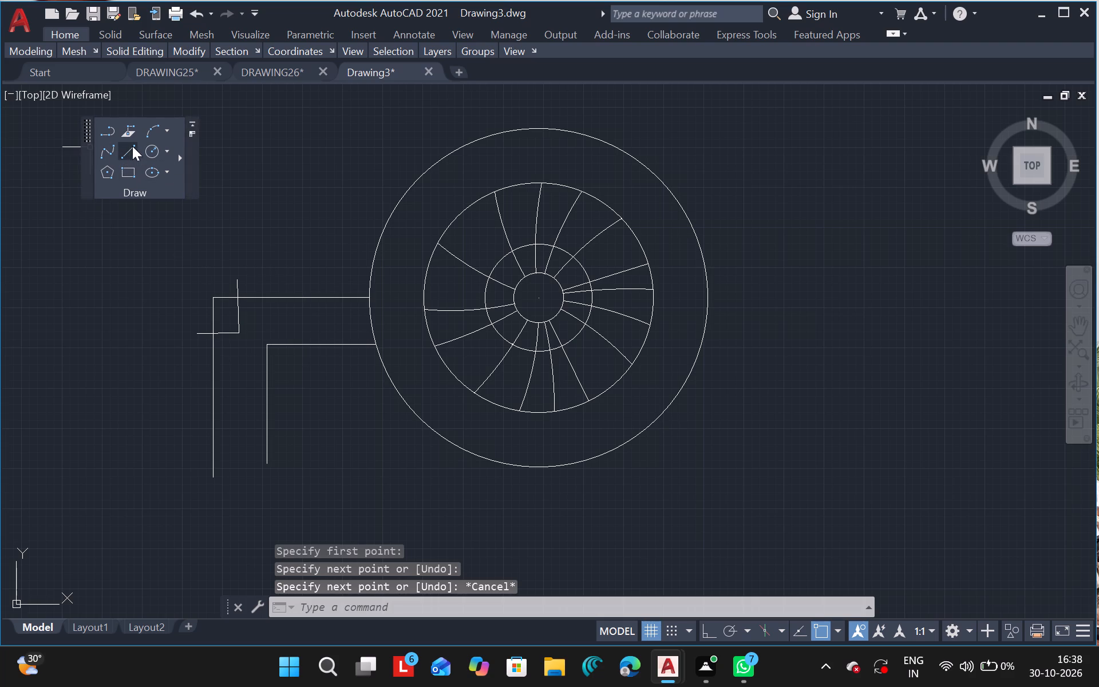
Draw a three-point arc across the duct's outer corner, from the horizontal guide's crossing through the vertical guide's crossing to just above the upper line.
{"action": "left_click", "coordinate": [147, 129]}
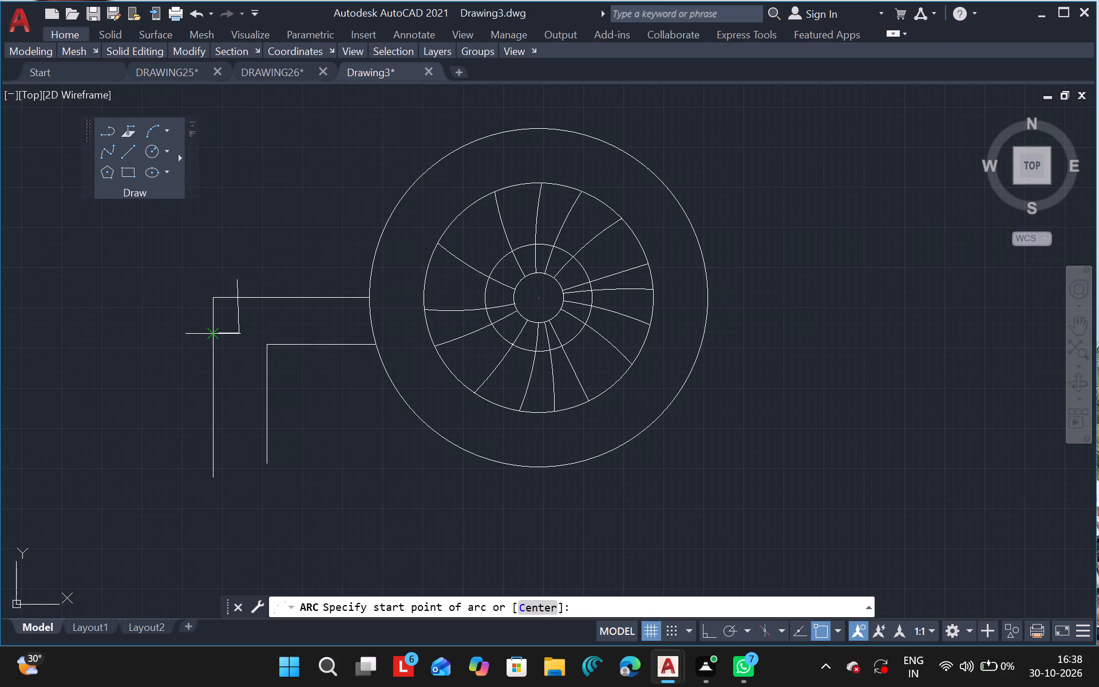
{"action": "left_click_drag", "start_coordinate": [212, 331], "coordinate": [216, 297]}
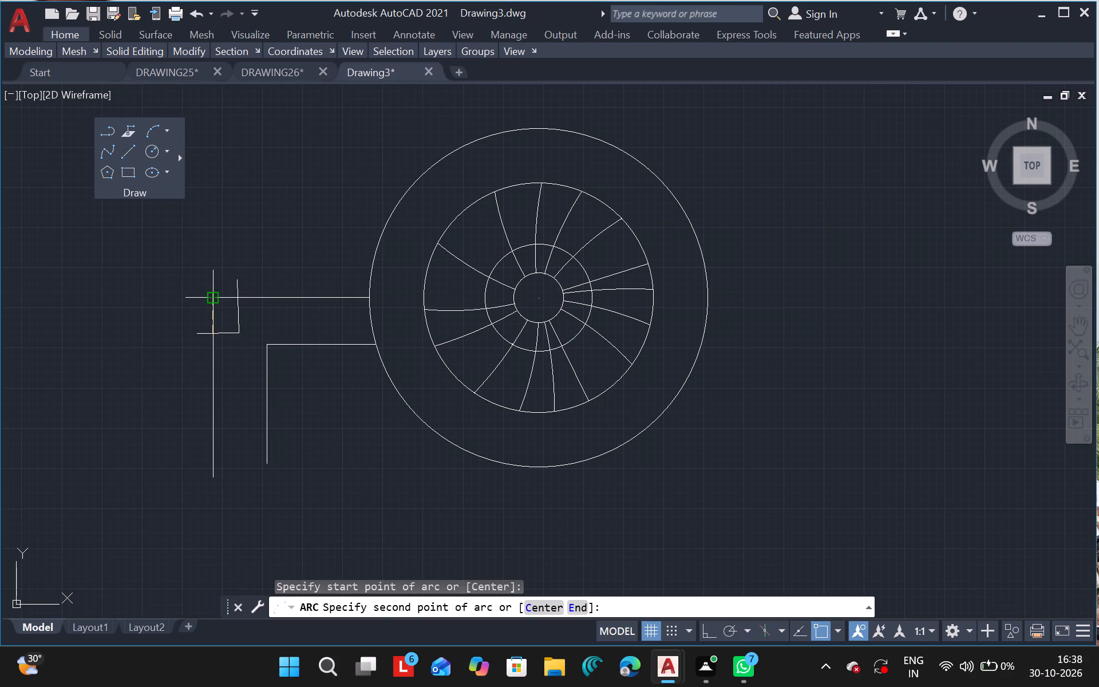
{"action": "left_click_drag", "start_coordinate": [216, 297], "coordinate": [242, 295]}
{"action": "left_click", "coordinate": [242, 295]}
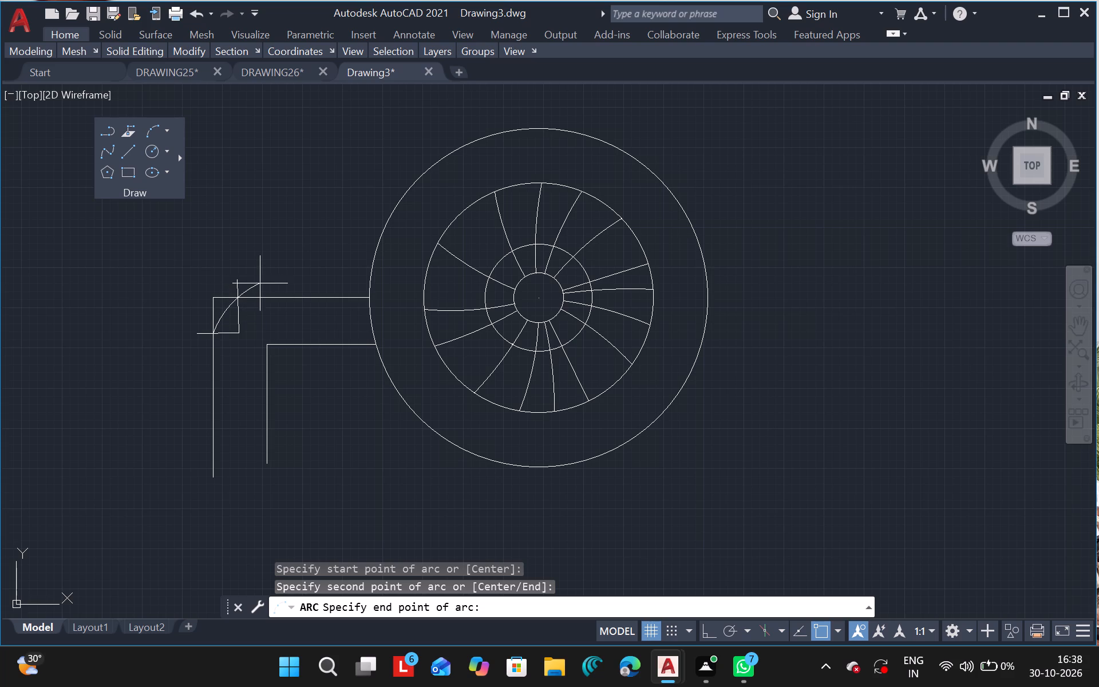
{"action": "left_click", "coordinate": [265, 288]}
{"action": "key", "text": "Escape"}
Trim the arc's overhang, the square outer corner and both guide lines so only the rounded corner remains.
{"action": "type", "text": "tr"}
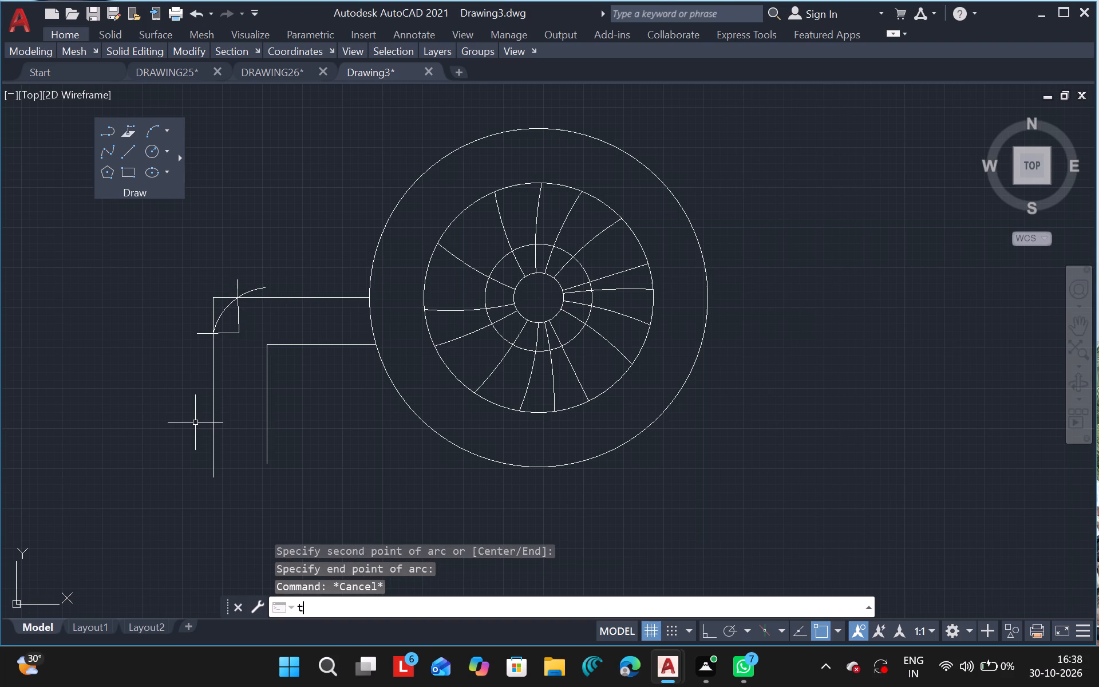
{"action": "left_click", "coordinate": [314, 448]}
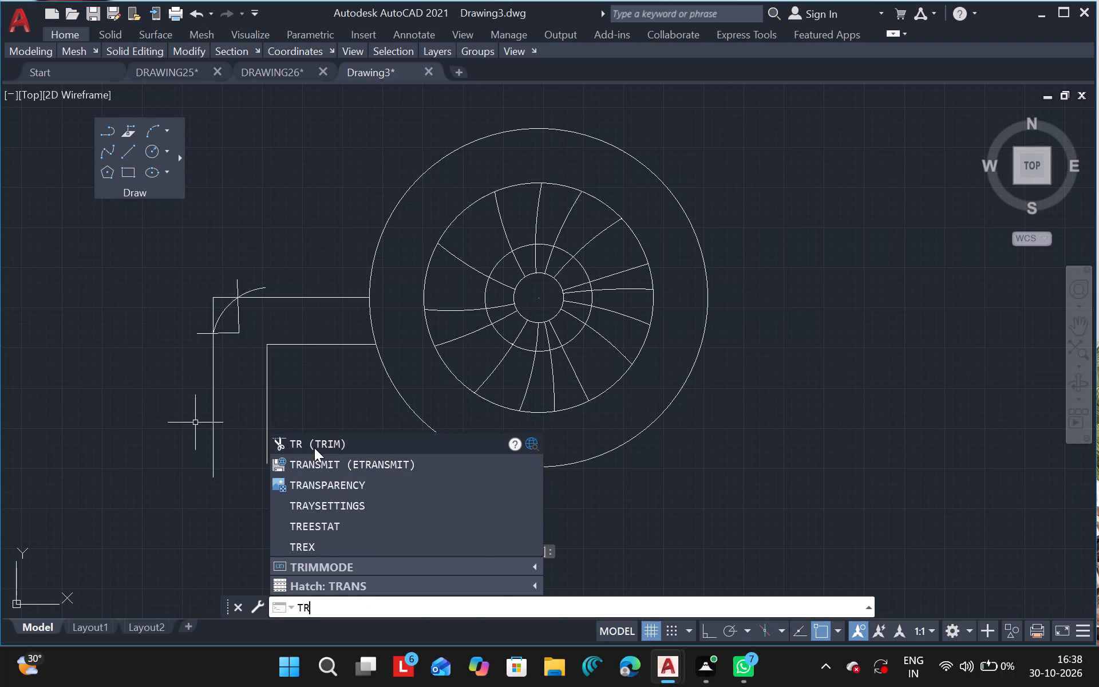
{"action": "left_click", "coordinate": [239, 293]}
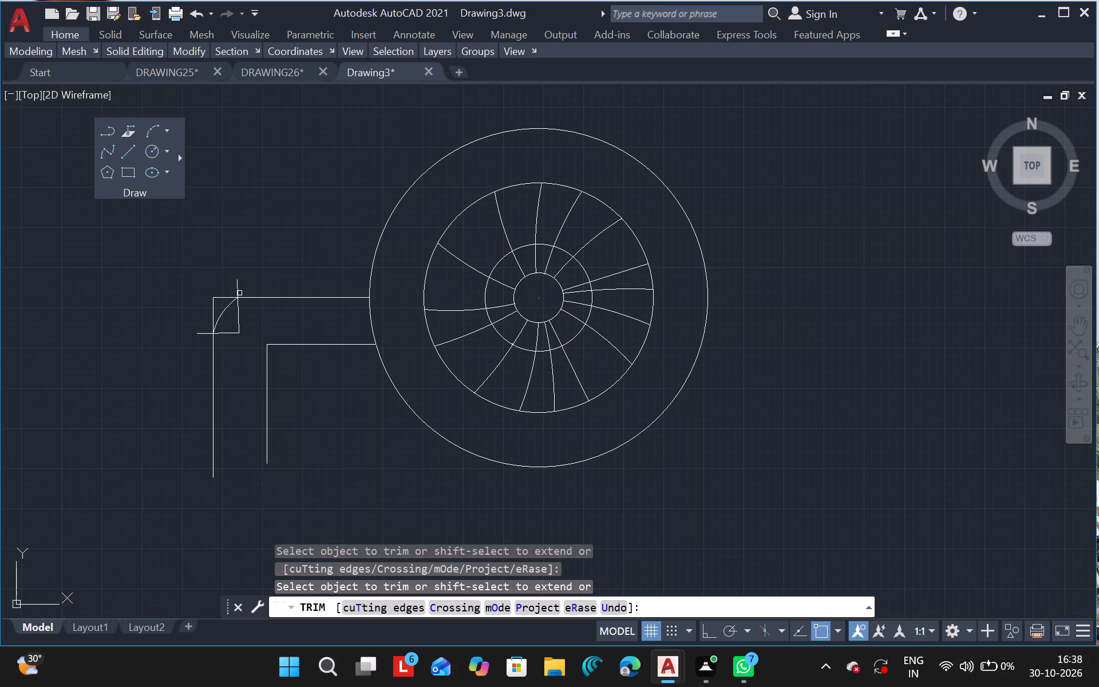
{"action": "left_click", "coordinate": [236, 292]}
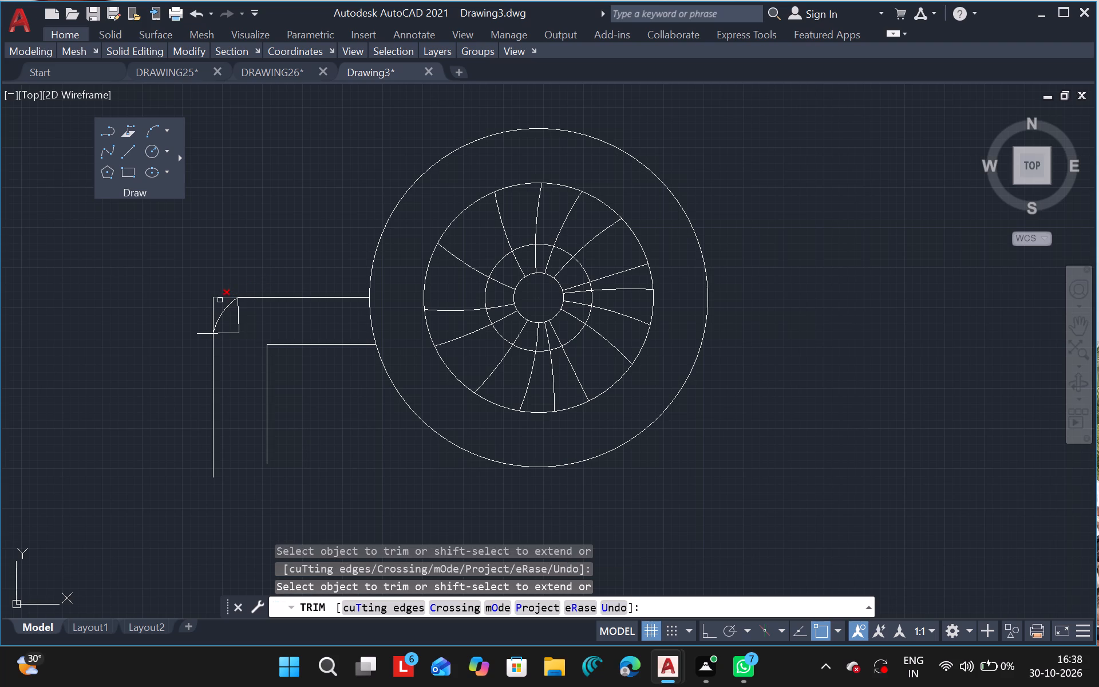
{"action": "left_click_drag", "start_coordinate": [220, 300], "coordinate": [214, 303]}
{"action": "left_click", "coordinate": [214, 303]}
{"action": "left_click_drag", "start_coordinate": [203, 333], "coordinate": [231, 334]}
{"action": "left_click_drag", "start_coordinate": [239, 329], "coordinate": [232, 333]}
{"action": "left_click_drag", "start_coordinate": [232, 333], "coordinate": [232, 333]}
{"action": "left_click_drag", "start_coordinate": [232, 333], "coordinate": [312, 402]}
{"action": "key", "text": "Escape"}
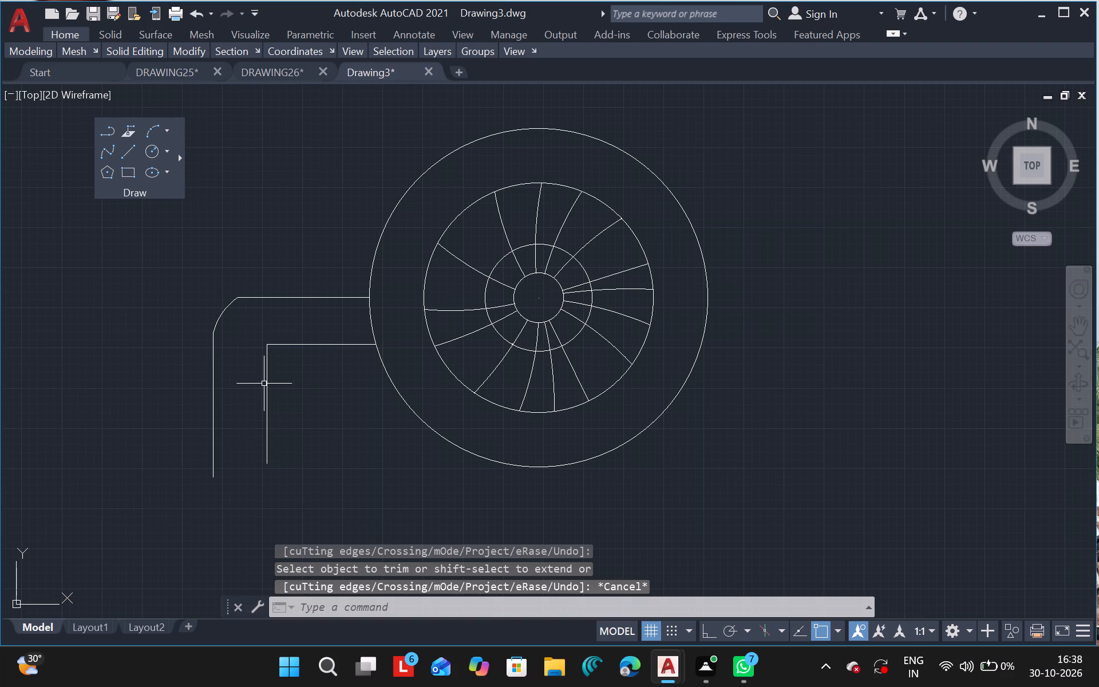
Draw a line extending the duct's outer vertical line downward, continuing horizontally toward the wheel past the inner vertical line.
{"action": "left_click_drag", "start_coordinate": [130, 149], "coordinate": [215, 432]}
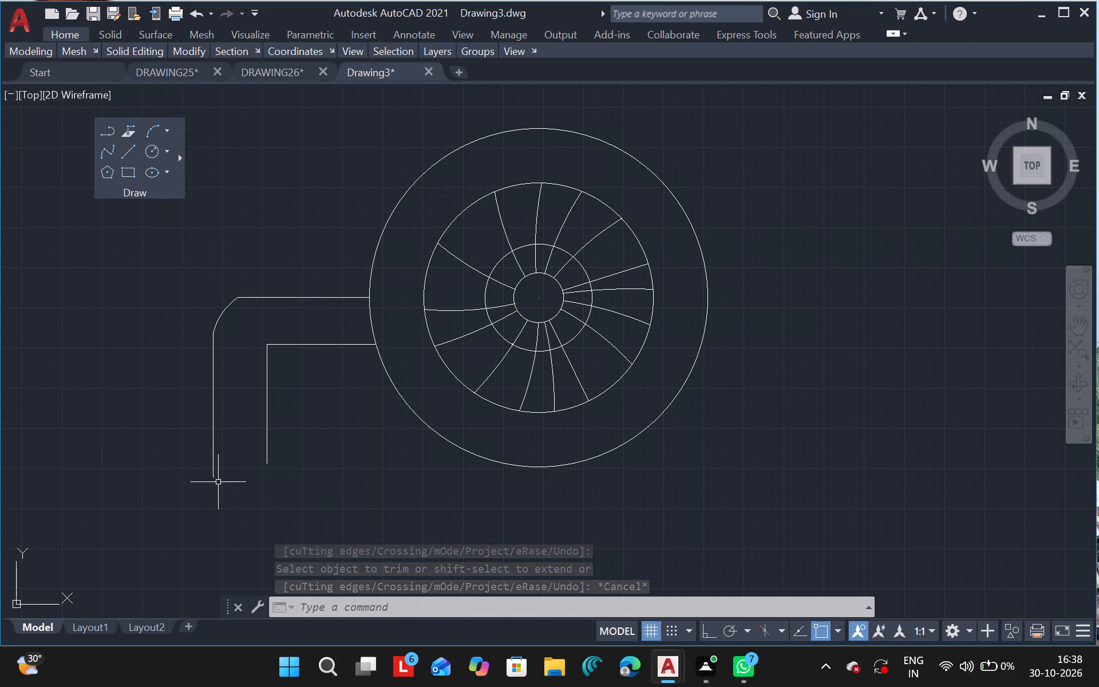
{"action": "left_click", "coordinate": [128, 153]}
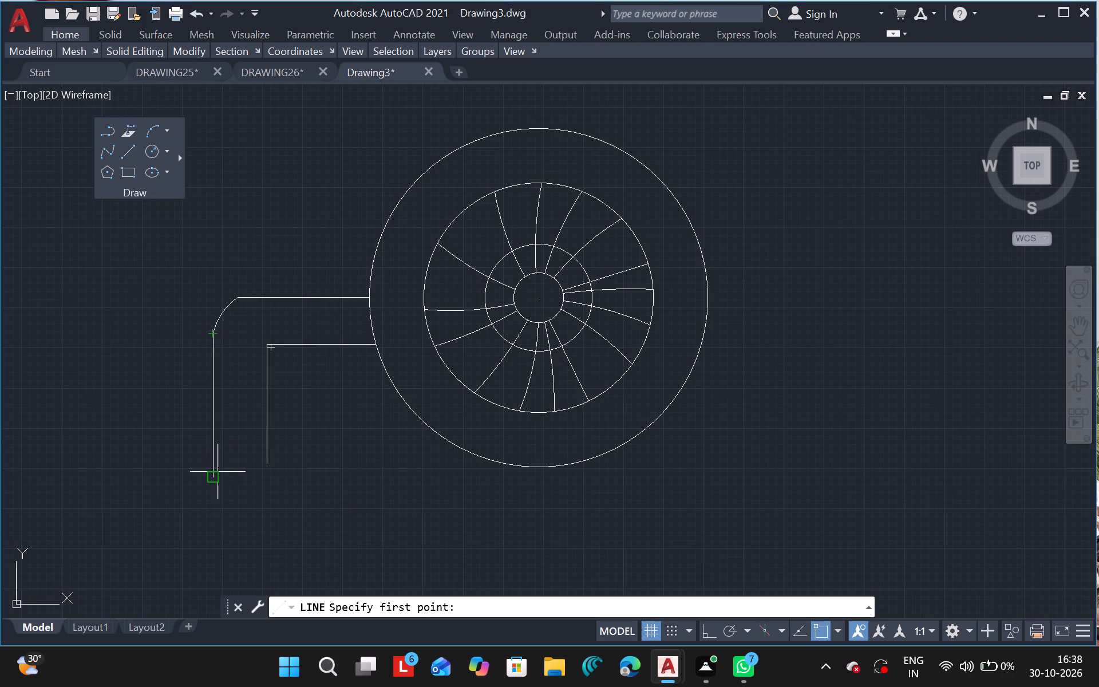
{"action": "left_click_drag", "start_coordinate": [212, 476], "coordinate": [211, 496]}
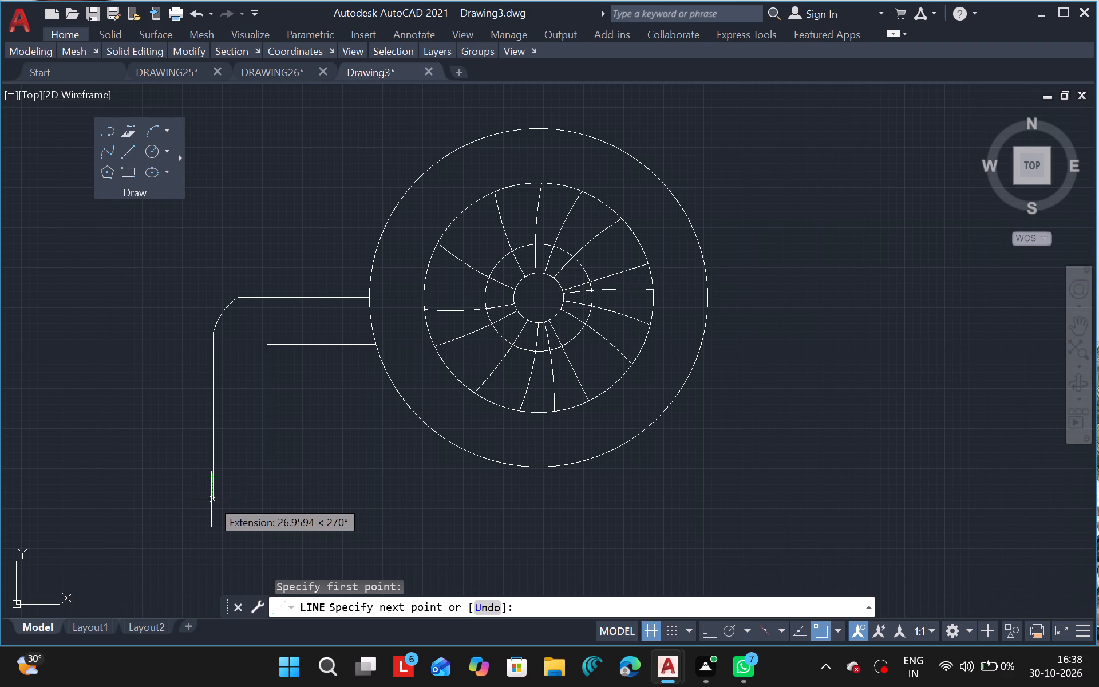
{"action": "left_click_drag", "start_coordinate": [211, 503], "coordinate": [276, 500]}
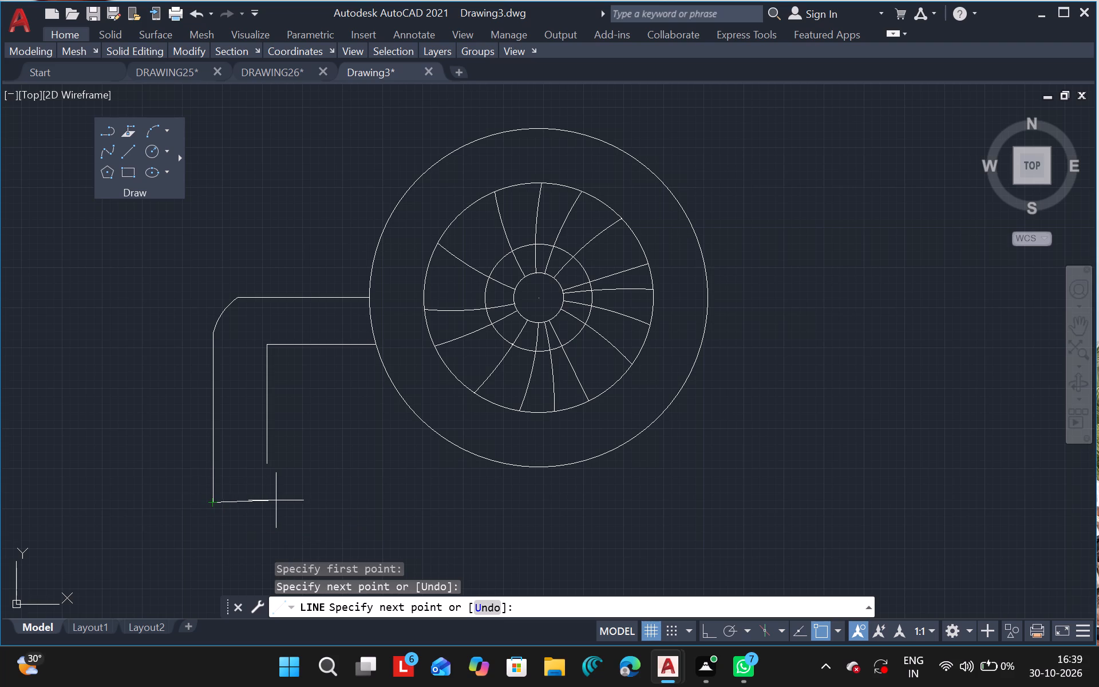
{"action": "left_click_drag", "start_coordinate": [276, 500], "coordinate": [278, 500]}
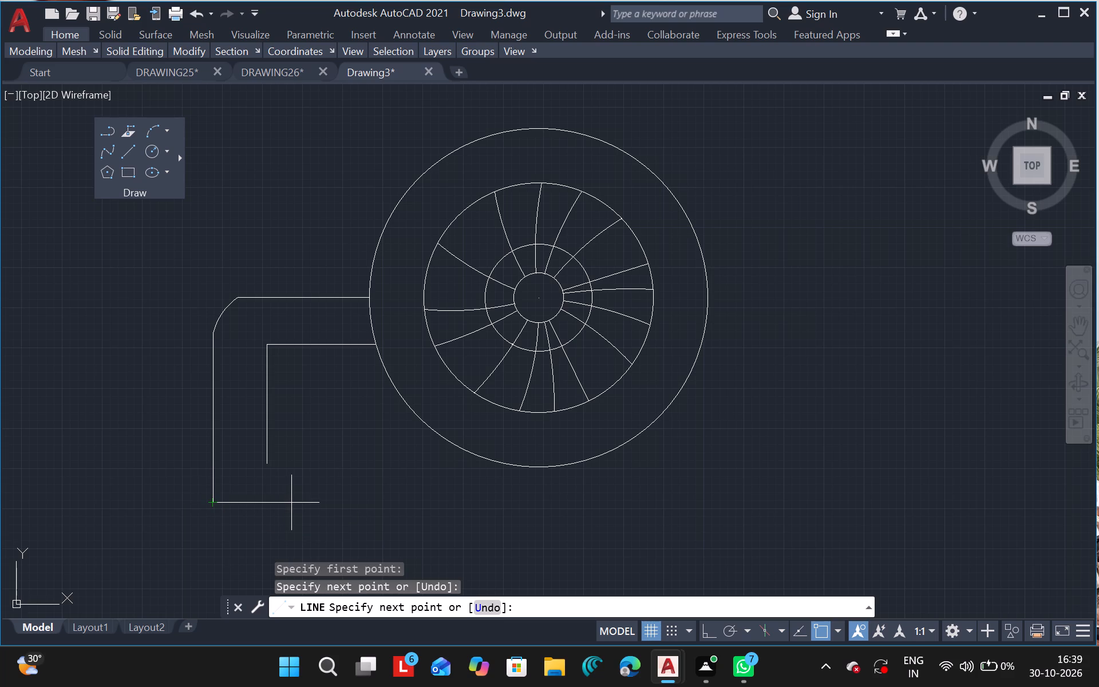
{"action": "left_click", "coordinate": [291, 503]}
{"action": "key", "text": "Escape"}
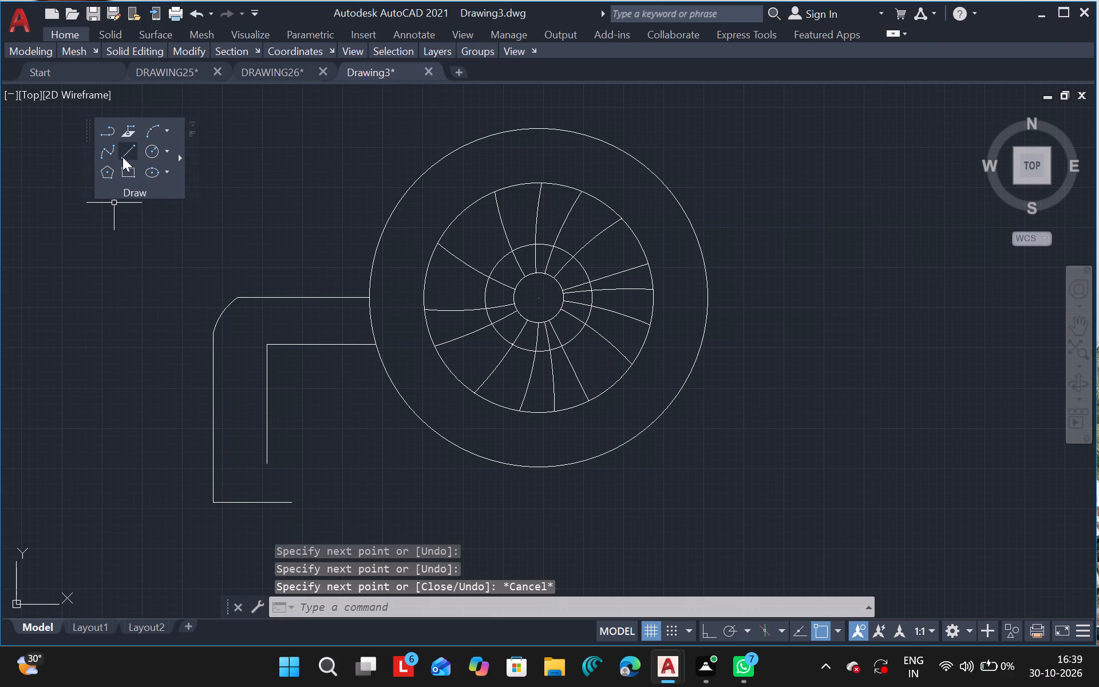
Draw a line from the lower end of the duct's inner vertical line straight down to the bottom horizontal line.
{"action": "left_click", "coordinate": [122, 157]}
{"action": "left_click_drag", "start_coordinate": [263, 460], "coordinate": [264, 507]}
{"action": "left_click", "coordinate": [264, 507]}
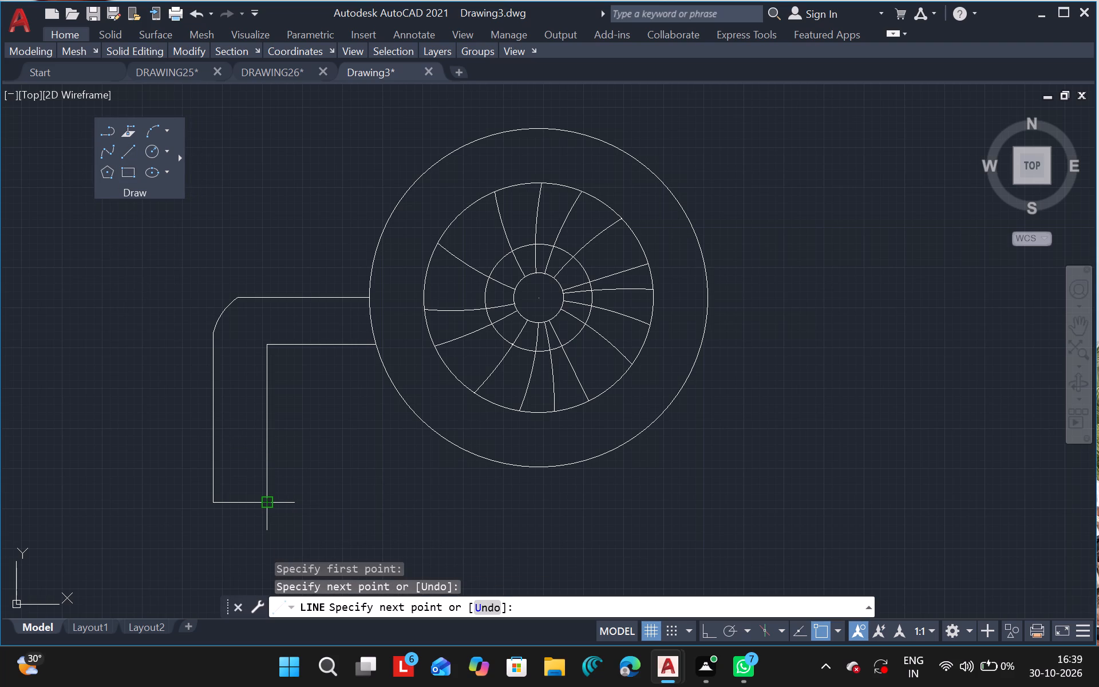
{"action": "key", "text": "Escape"}
Trim the bottom horizontal line's overhang beyond the duct's inner vertical line.
{"action": "type", "text": "tr"}
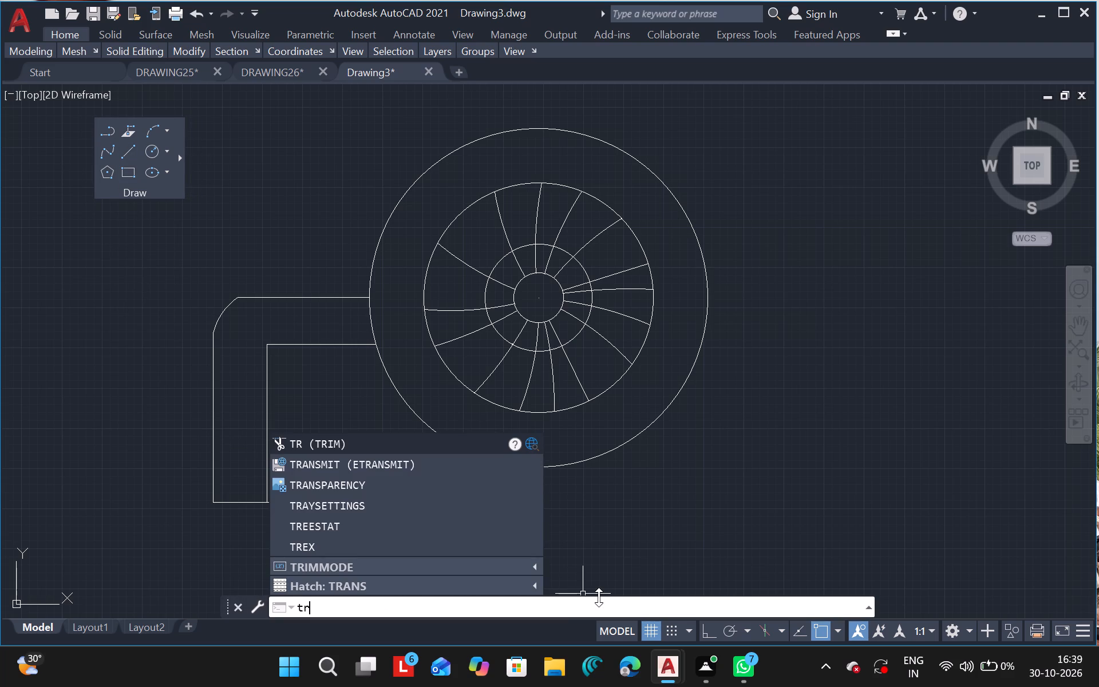
{"action": "left_click", "coordinate": [381, 448]}
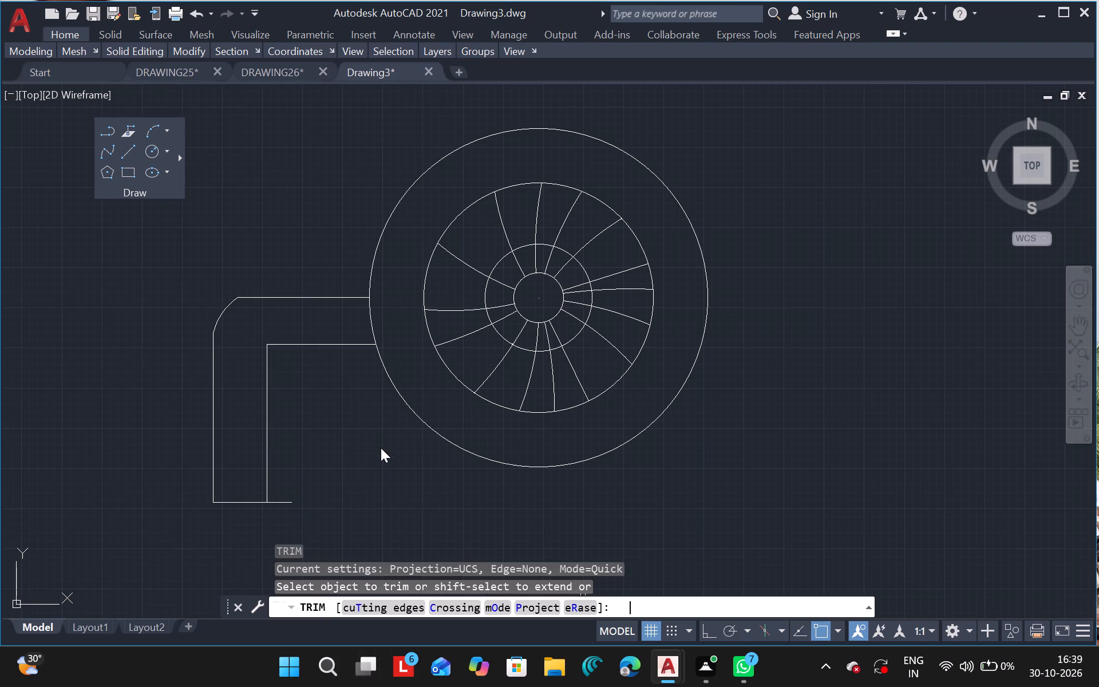
{"action": "left_click", "coordinate": [284, 503]}
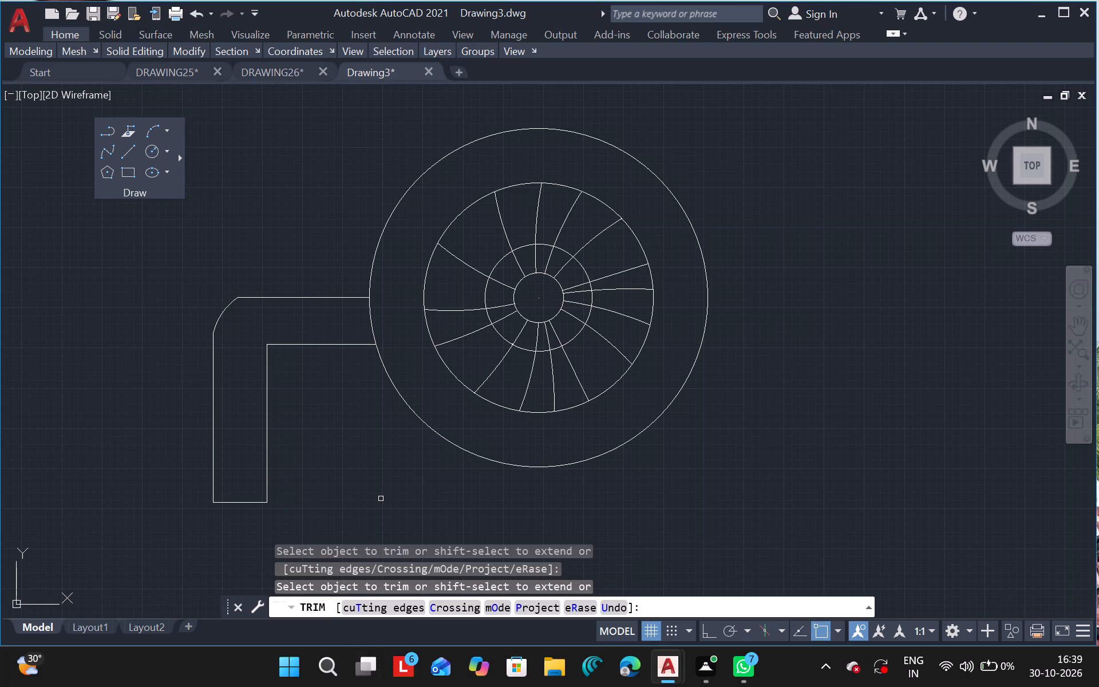
{"action": "key", "text": "Escape"}
Draw a line from the duct's outer lower corner horizontally away from the wheel, continuing vertically downward.
{"action": "scroll", "coordinate": [616, 362], "scroll_direction": "down", "scroll_amount": 2, "text": "ctrl"}
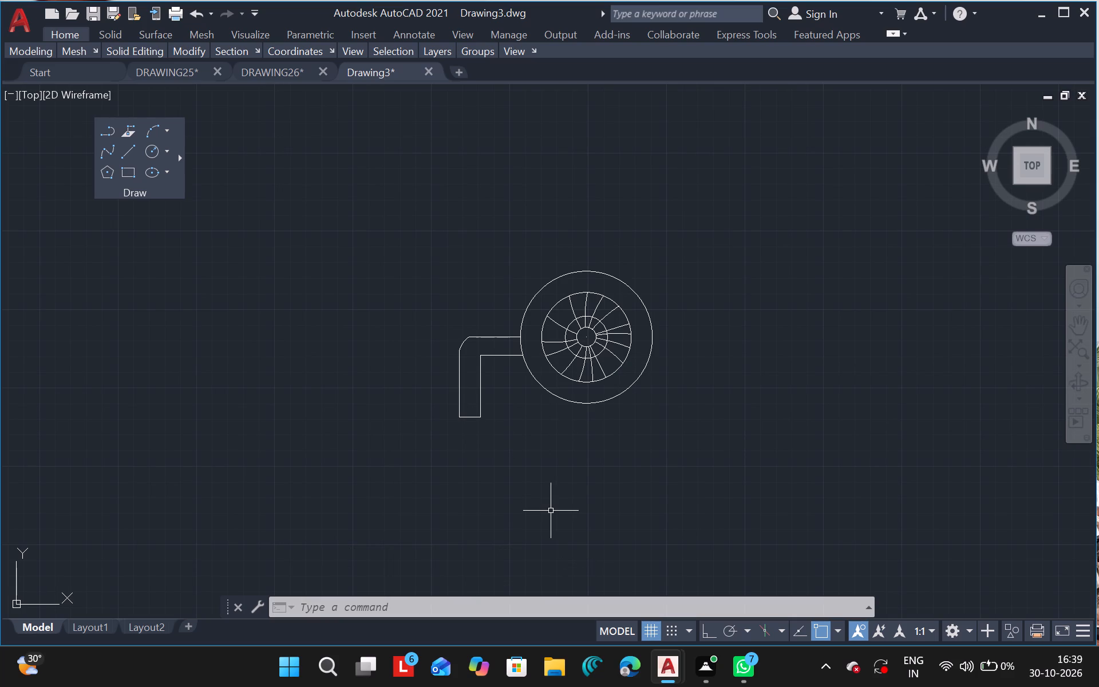
{"action": "left_click", "coordinate": [124, 156]}
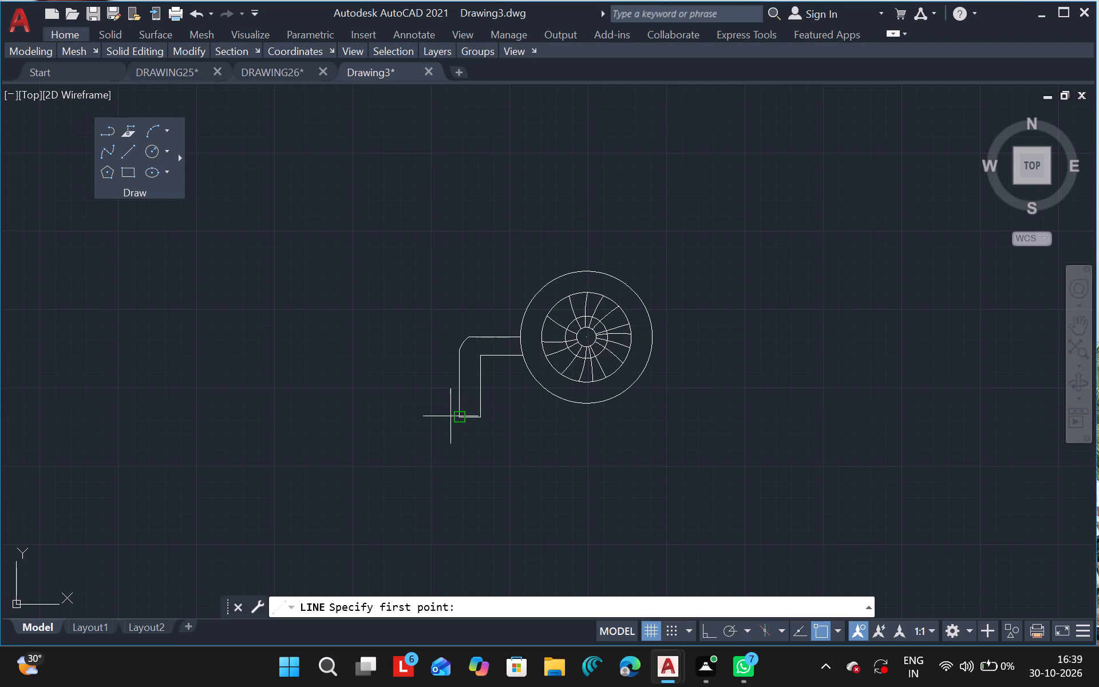
{"action": "left_click_drag", "start_coordinate": [459, 416], "coordinate": [451, 421]}
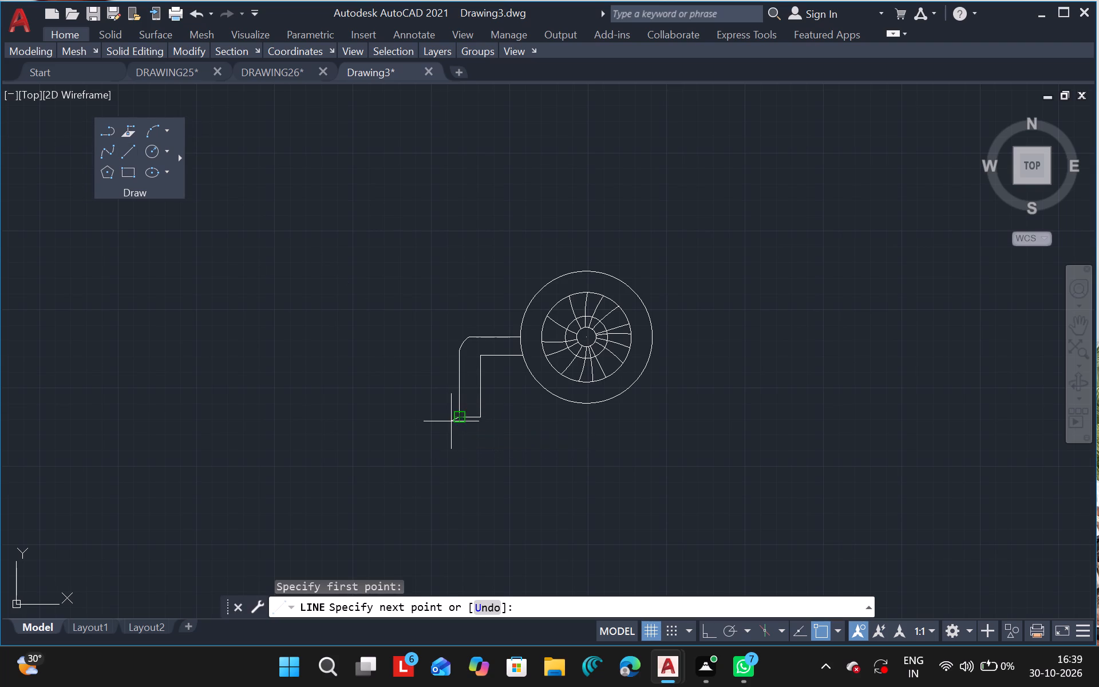
{"action": "left_click_drag", "start_coordinate": [451, 421], "coordinate": [437, 417]}
{"action": "left_click_drag", "start_coordinate": [439, 417], "coordinate": [437, 451]}
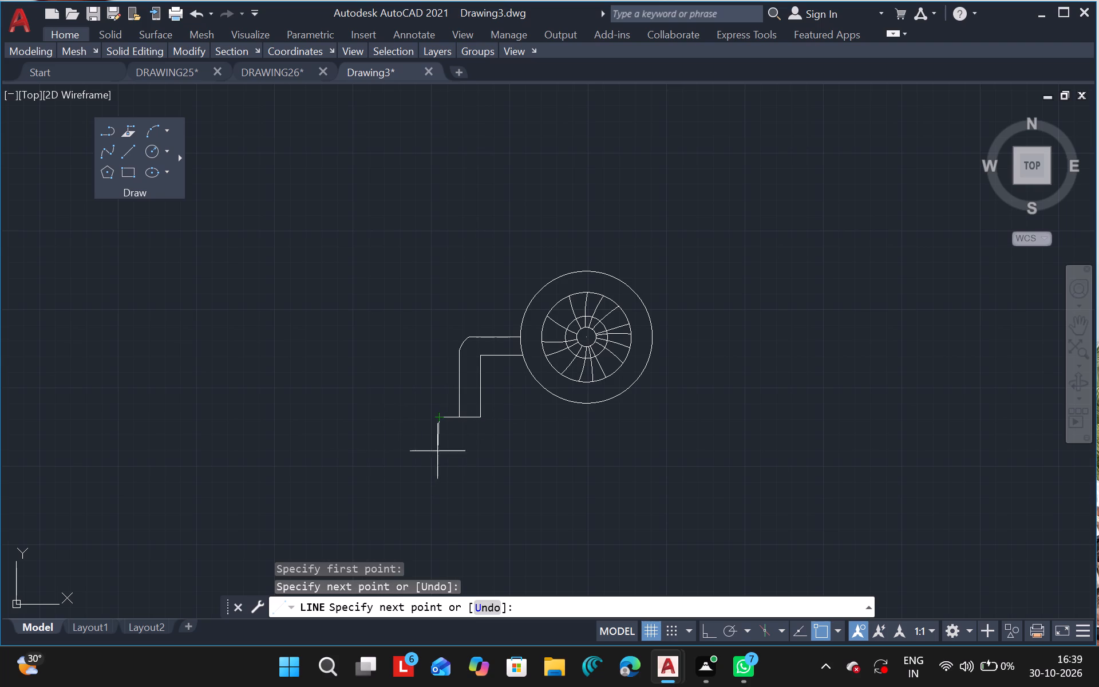
{"action": "left_click_drag", "start_coordinate": [437, 451], "coordinate": [439, 464]}
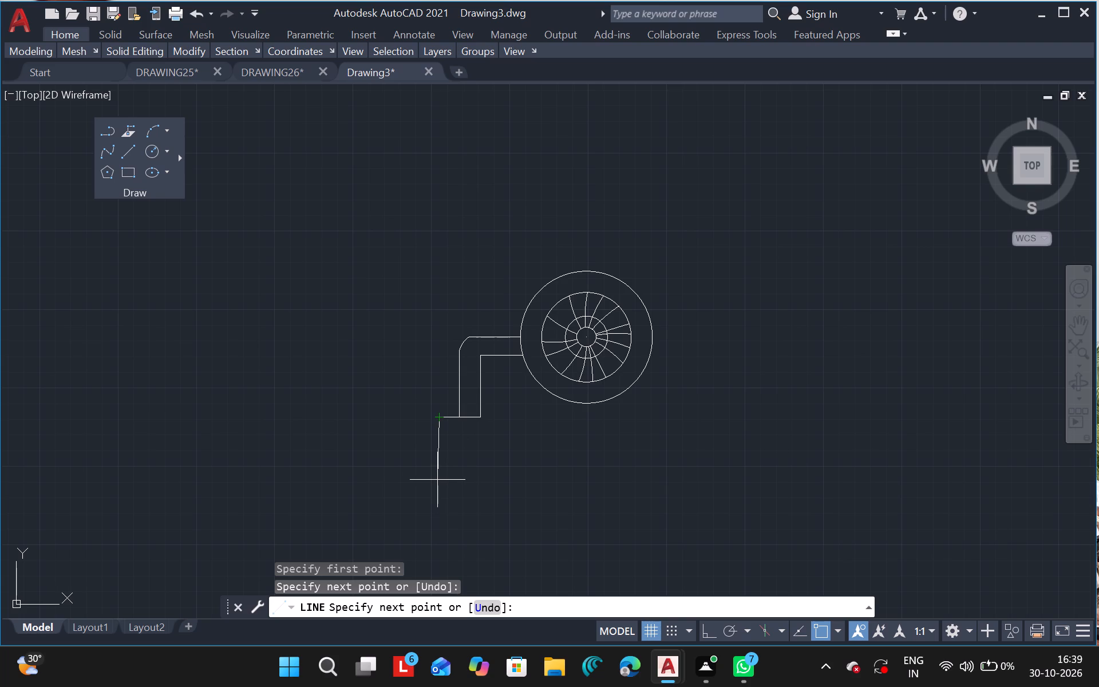
{"action": "left_click", "coordinate": [439, 480]}
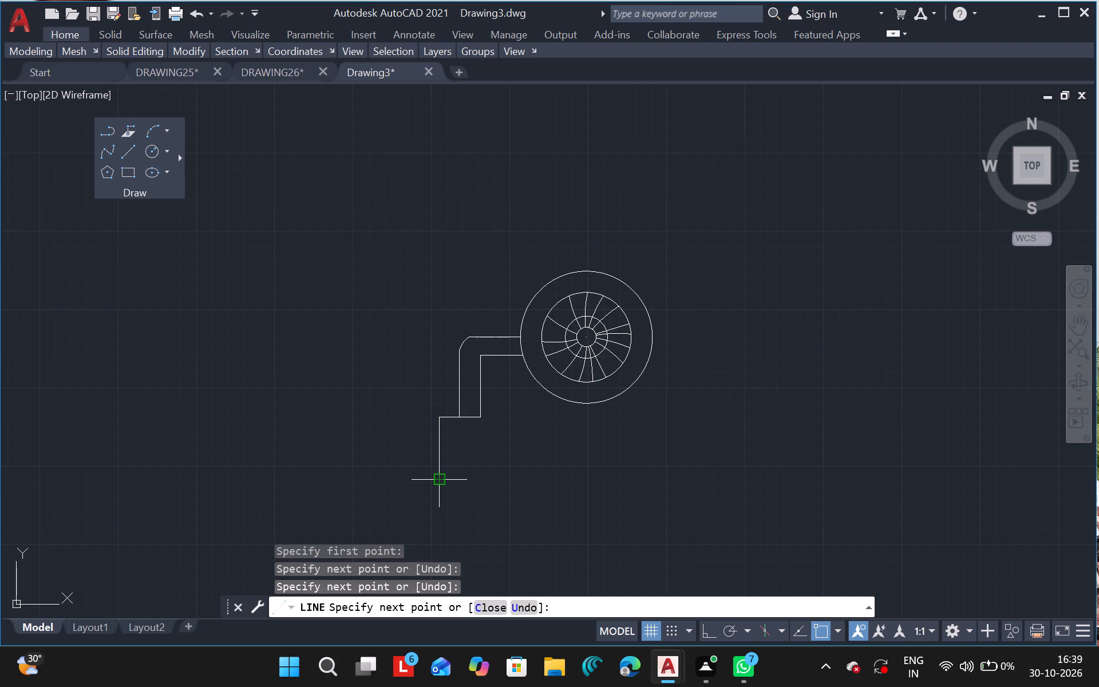
{"action": "key", "text": "Escape"}
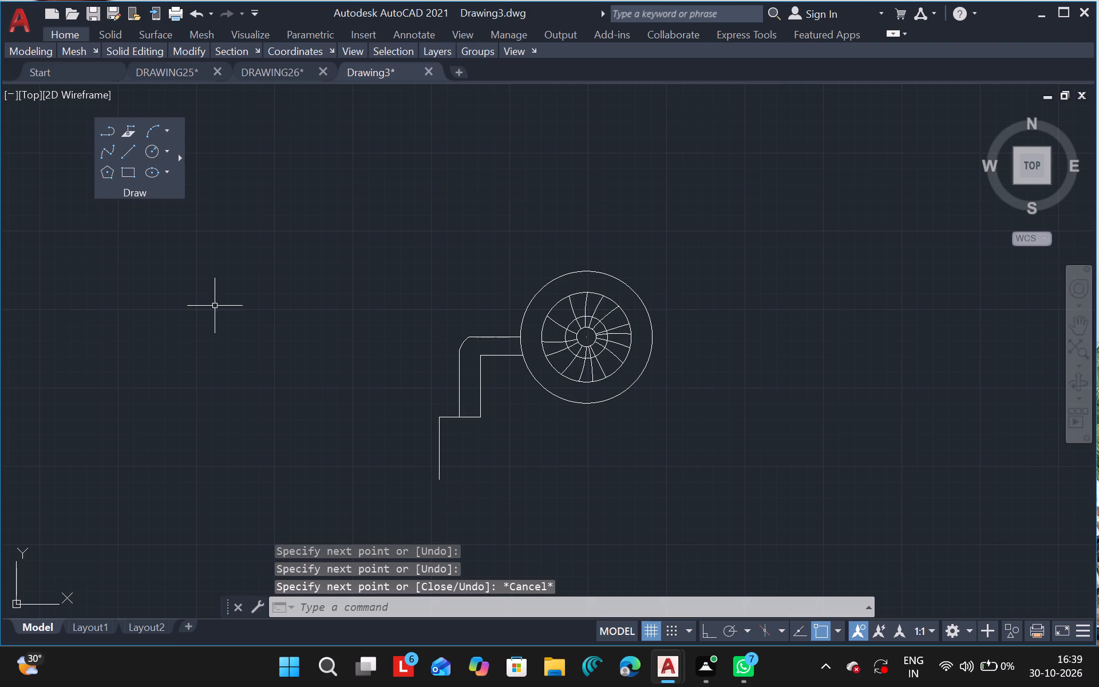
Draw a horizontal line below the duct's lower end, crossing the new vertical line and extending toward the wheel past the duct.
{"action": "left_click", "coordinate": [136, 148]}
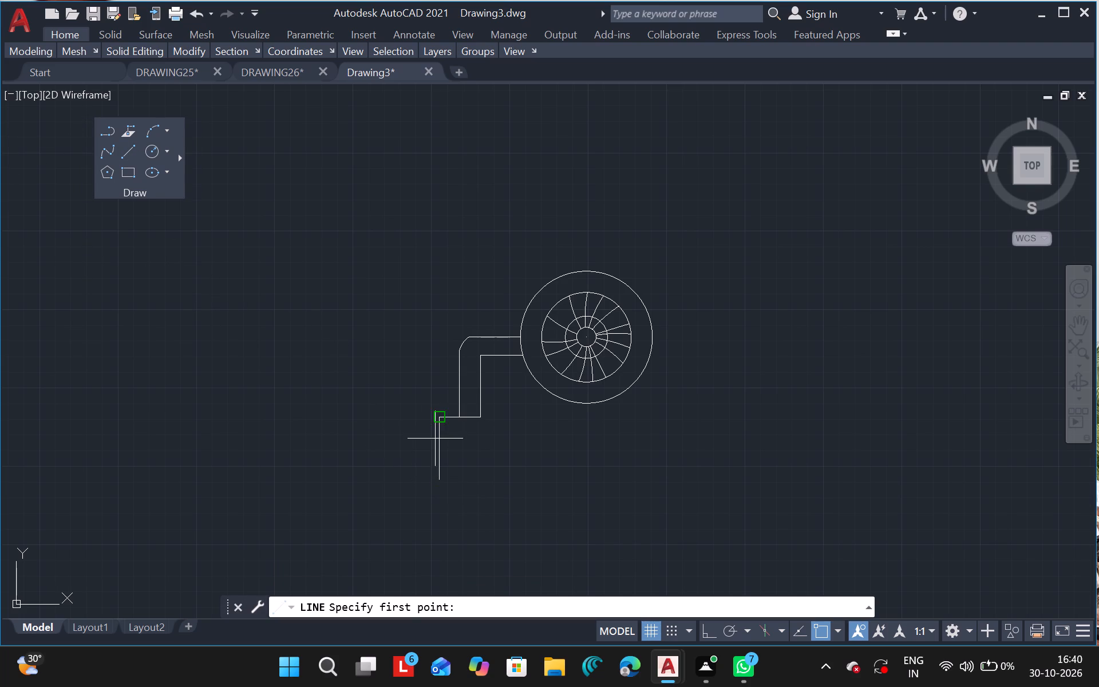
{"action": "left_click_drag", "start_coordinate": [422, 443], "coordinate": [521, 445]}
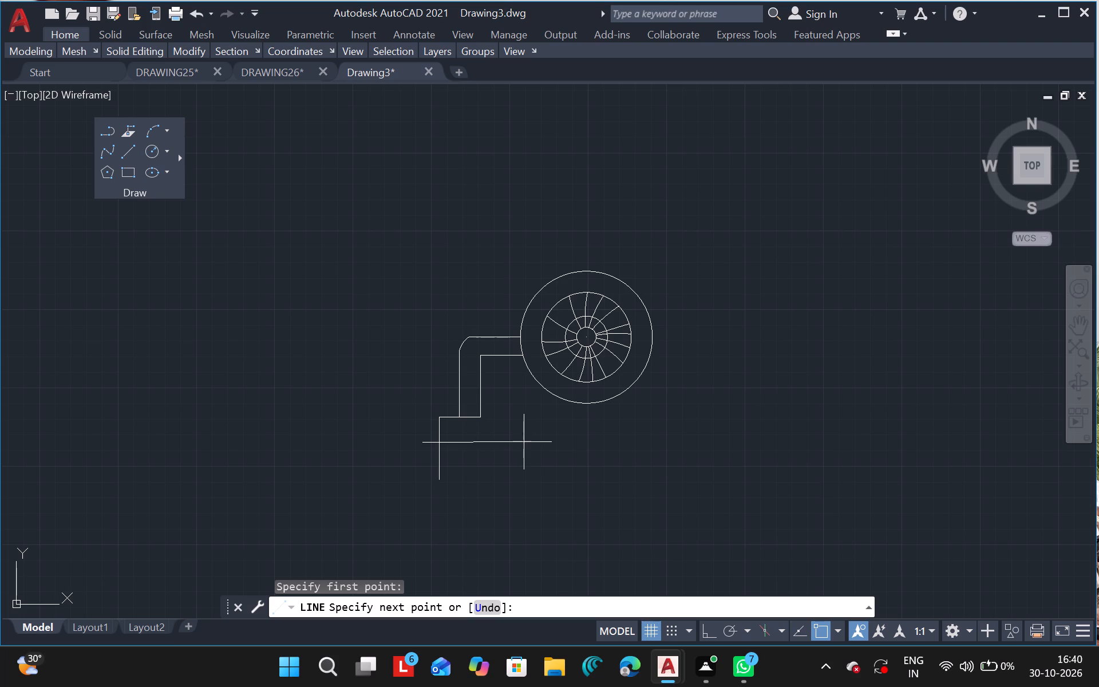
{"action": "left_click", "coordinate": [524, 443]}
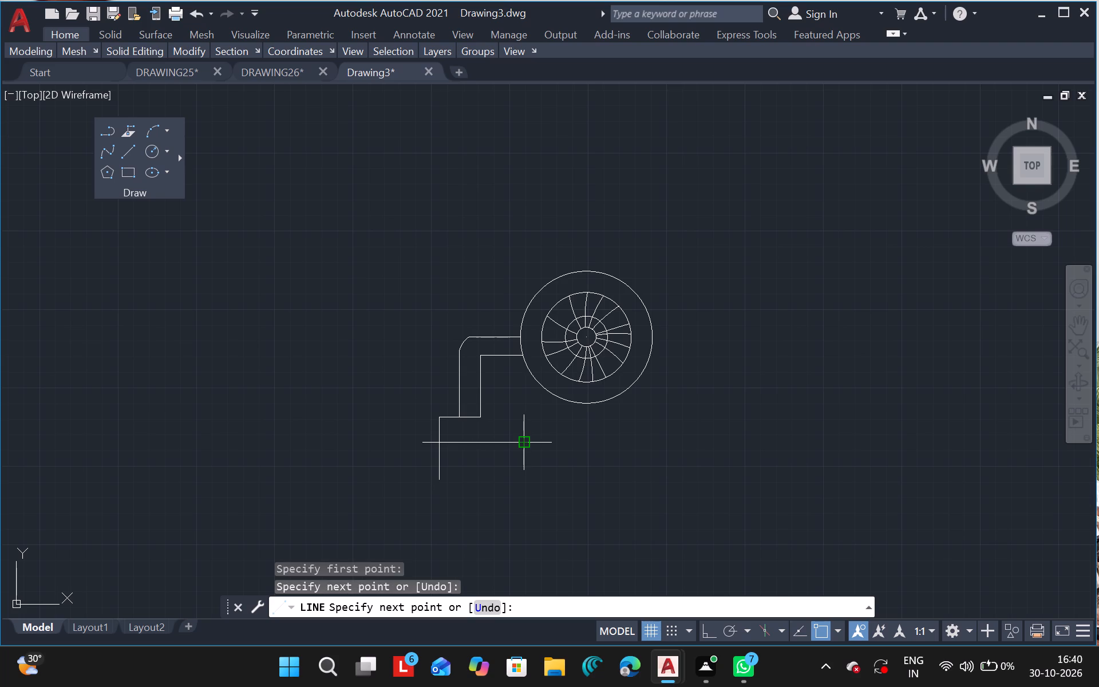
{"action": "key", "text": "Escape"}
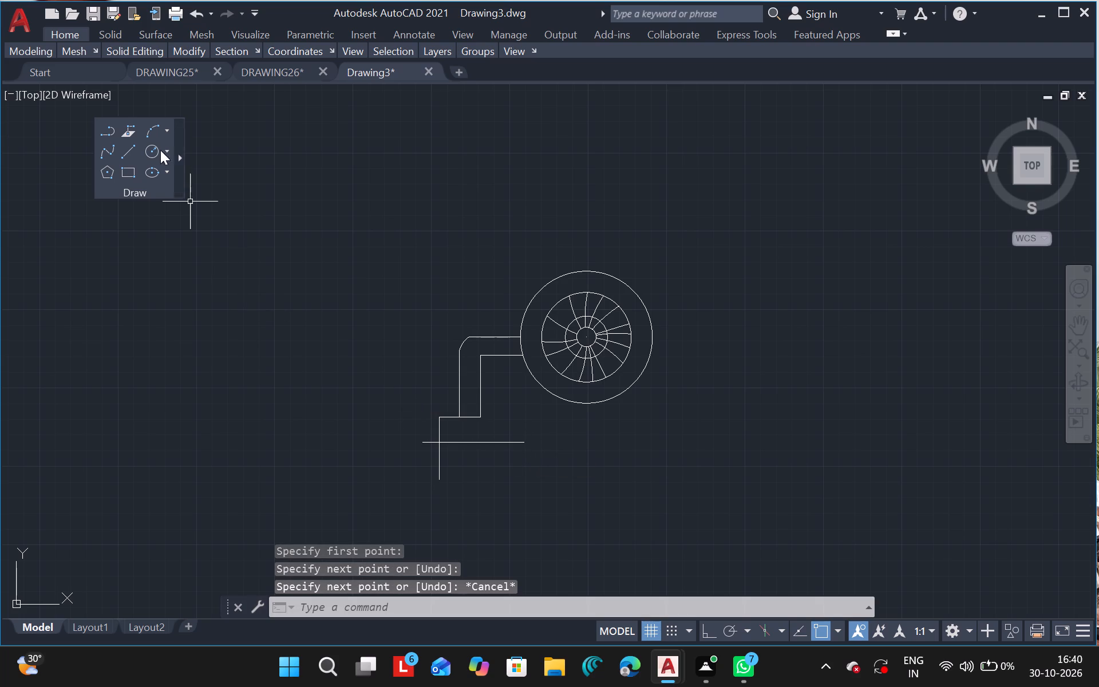
Draw a line from the duct's inner lower corner about 81 units horizontally toward the wheel, continuing down past the lower horizontal line.
{"action": "left_click", "coordinate": [124, 147]}
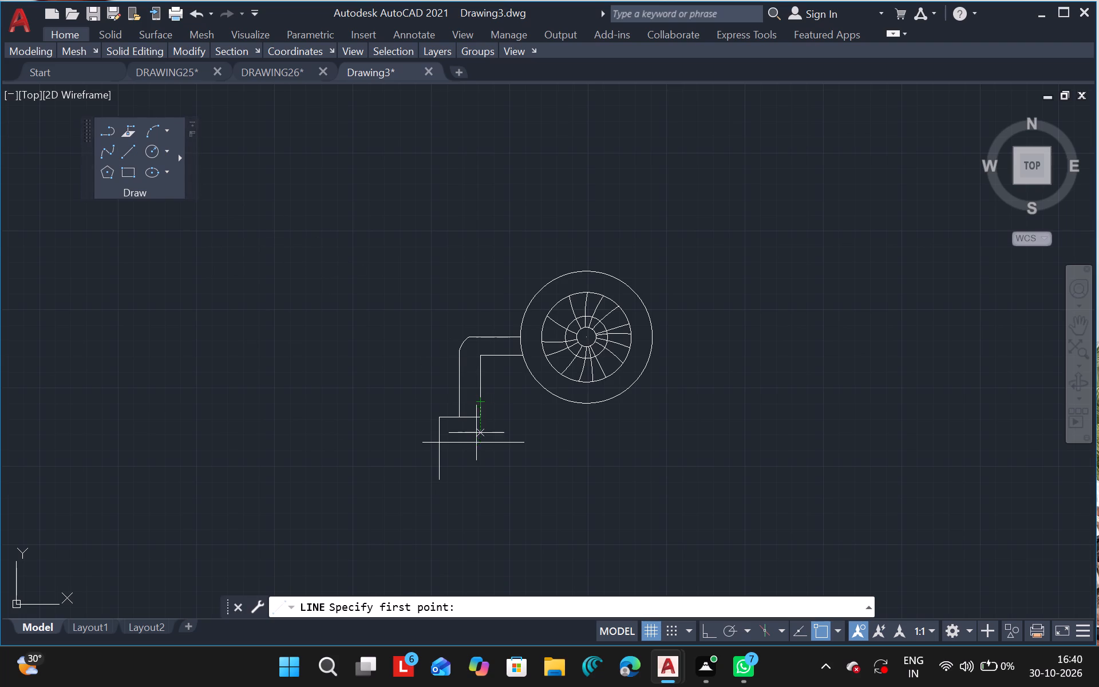
{"action": "left_click_drag", "start_coordinate": [484, 417], "coordinate": [504, 417]}
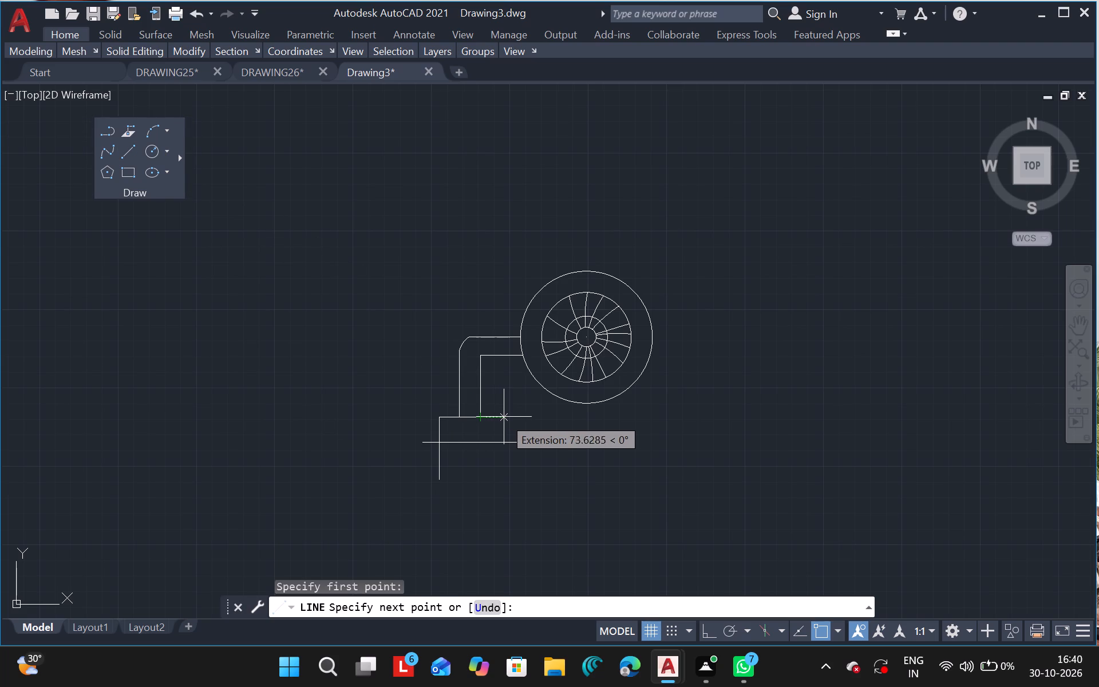
{"action": "left_click_drag", "start_coordinate": [504, 417], "coordinate": [505, 417]}
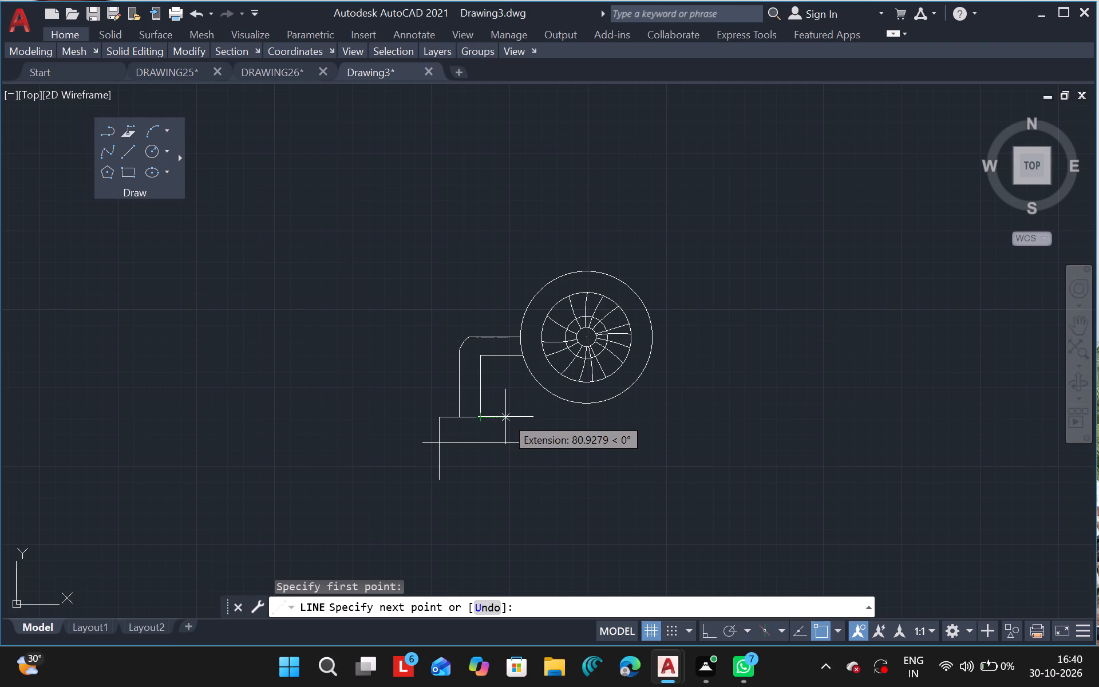
{"action": "left_click_drag", "start_coordinate": [505, 417], "coordinate": [510, 454]}
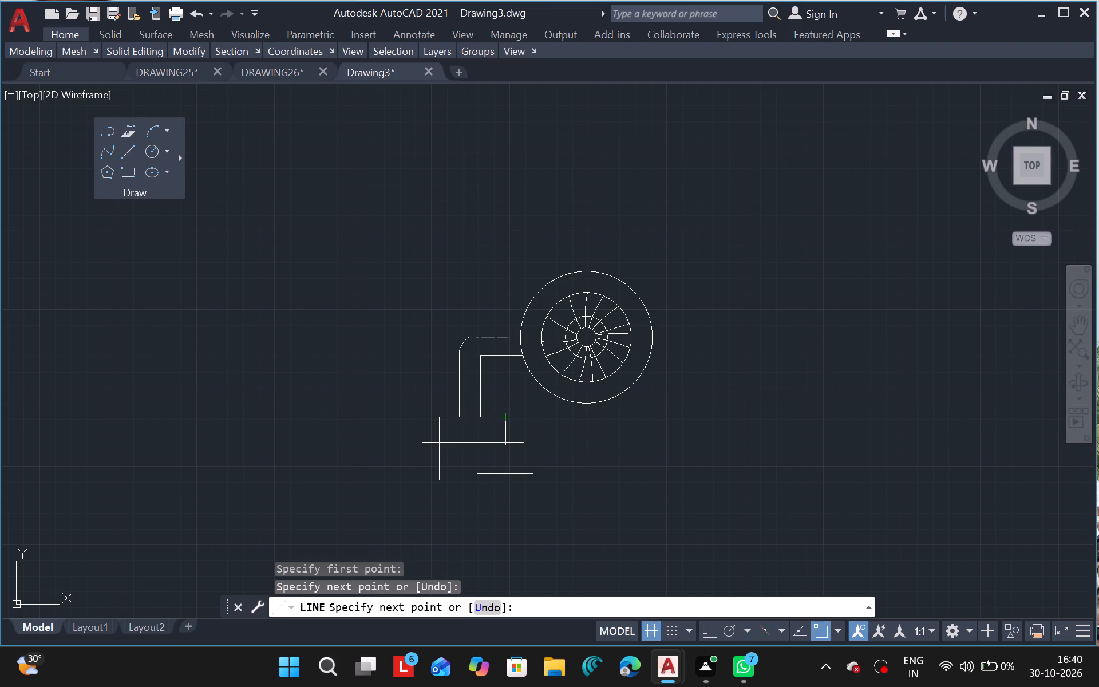
{"action": "left_click", "coordinate": [505, 473]}
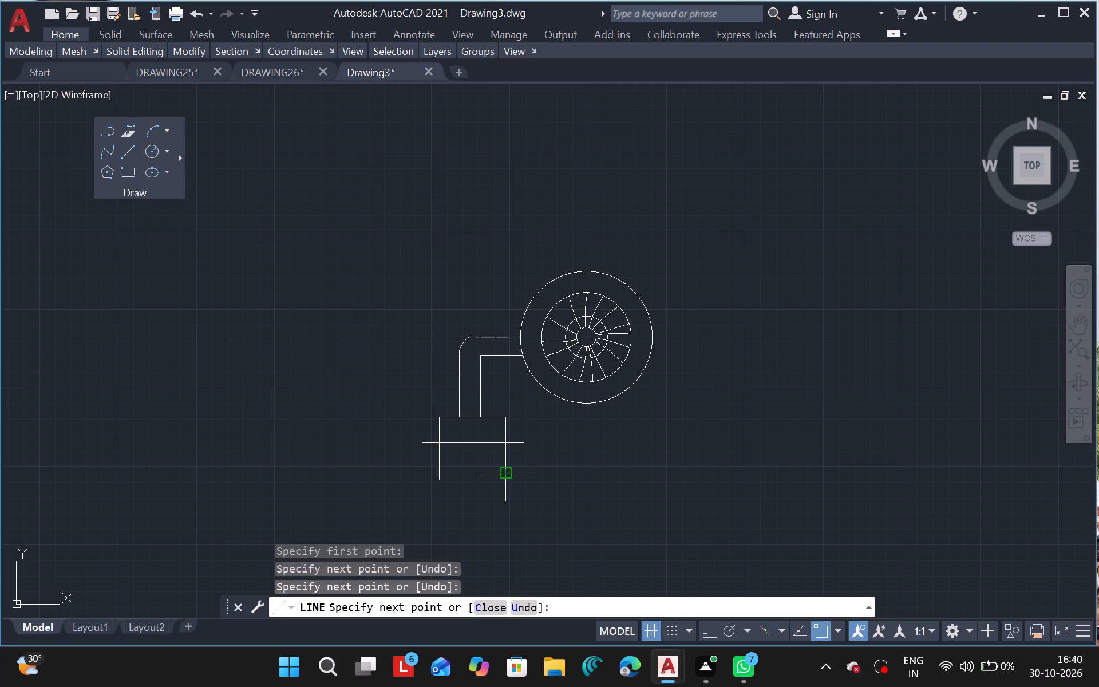
{"action": "key", "text": "Escape"}
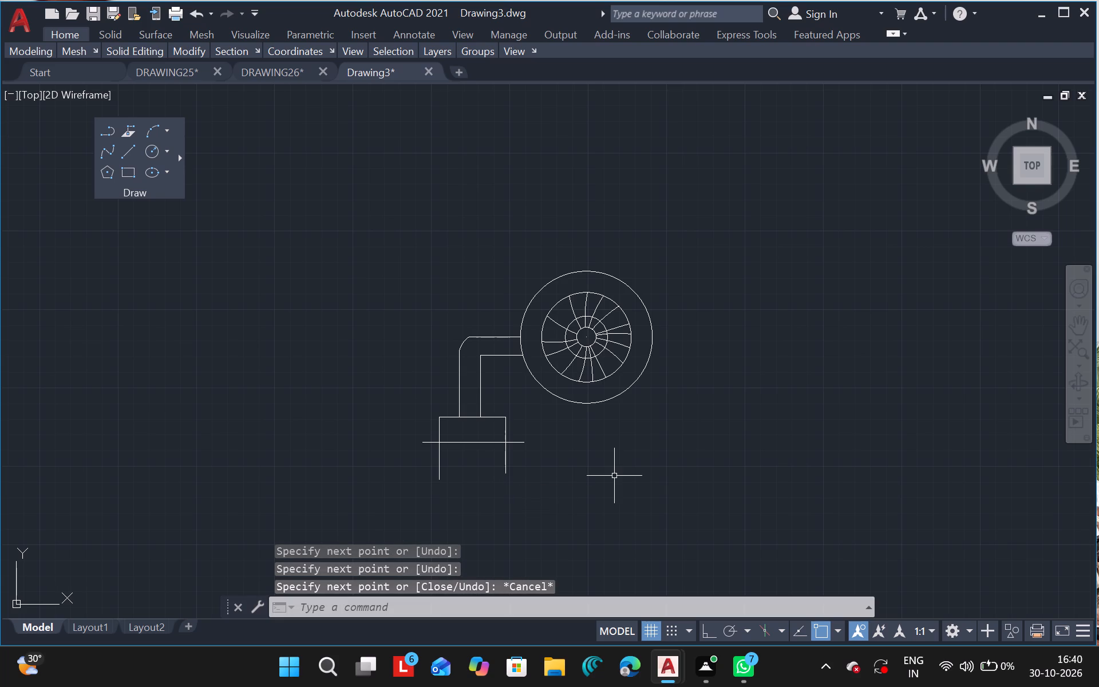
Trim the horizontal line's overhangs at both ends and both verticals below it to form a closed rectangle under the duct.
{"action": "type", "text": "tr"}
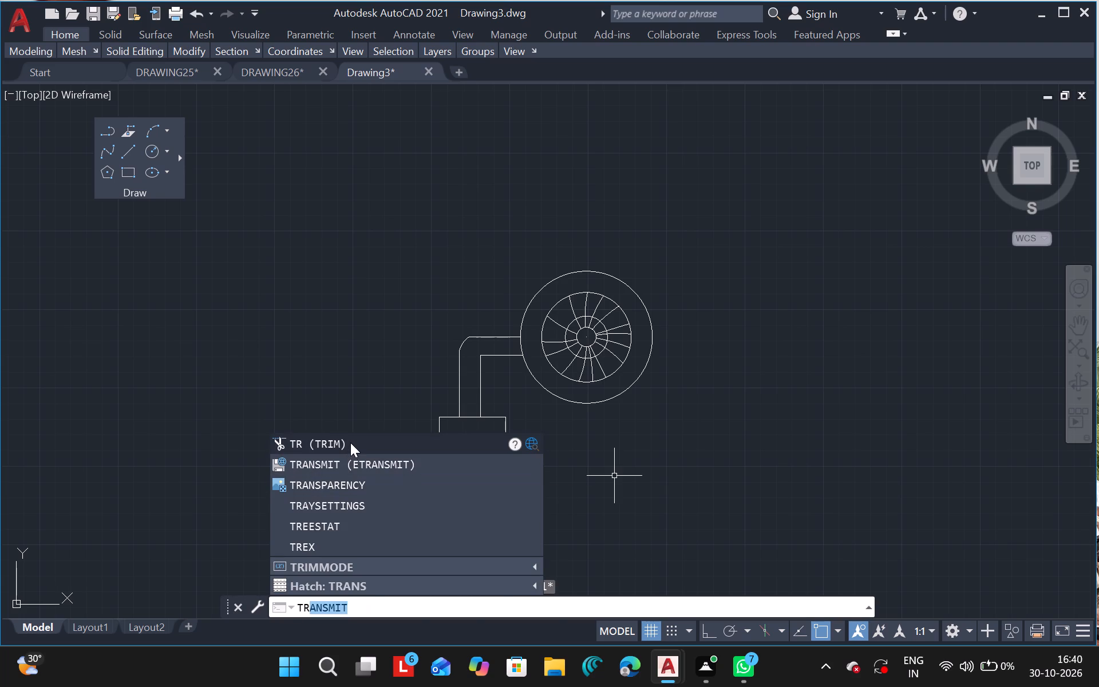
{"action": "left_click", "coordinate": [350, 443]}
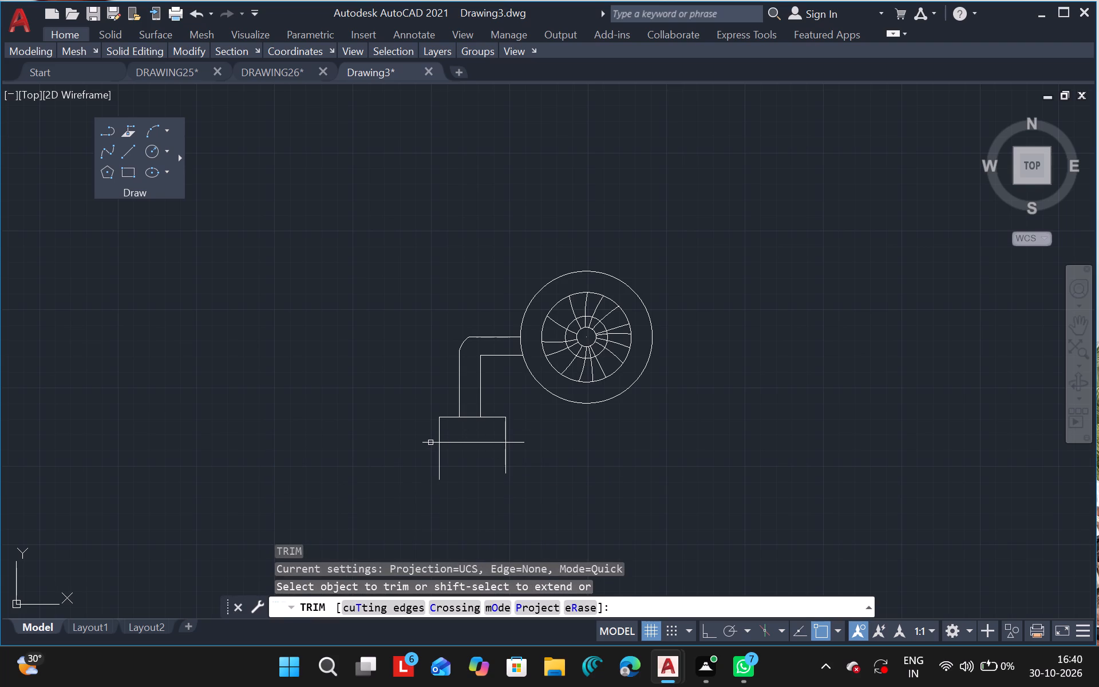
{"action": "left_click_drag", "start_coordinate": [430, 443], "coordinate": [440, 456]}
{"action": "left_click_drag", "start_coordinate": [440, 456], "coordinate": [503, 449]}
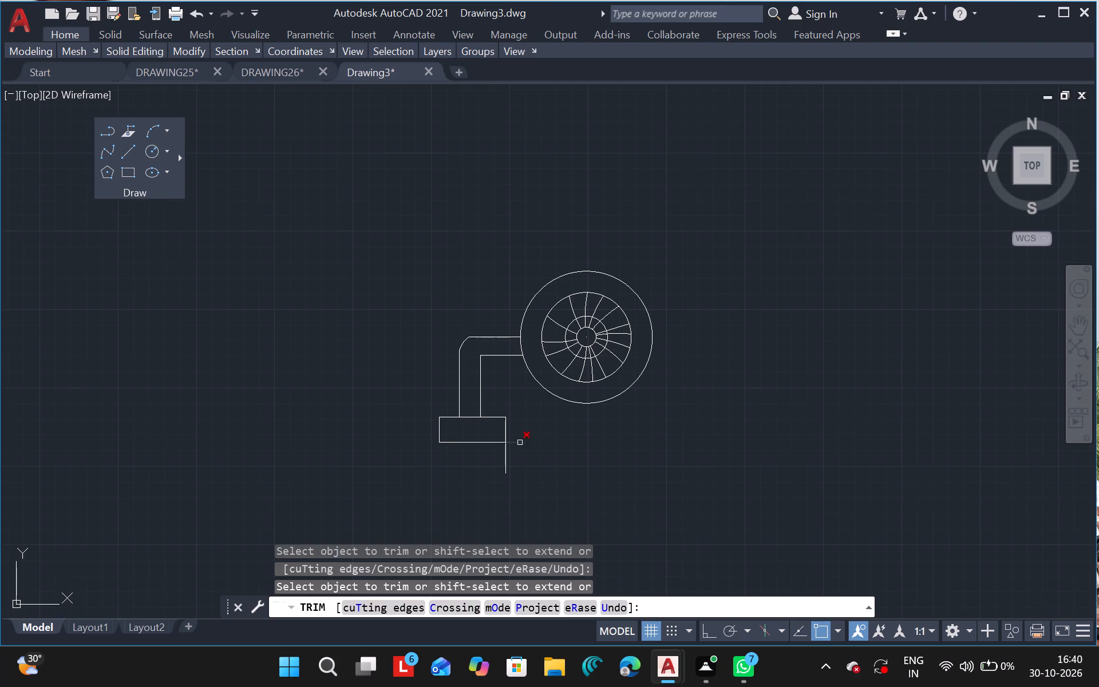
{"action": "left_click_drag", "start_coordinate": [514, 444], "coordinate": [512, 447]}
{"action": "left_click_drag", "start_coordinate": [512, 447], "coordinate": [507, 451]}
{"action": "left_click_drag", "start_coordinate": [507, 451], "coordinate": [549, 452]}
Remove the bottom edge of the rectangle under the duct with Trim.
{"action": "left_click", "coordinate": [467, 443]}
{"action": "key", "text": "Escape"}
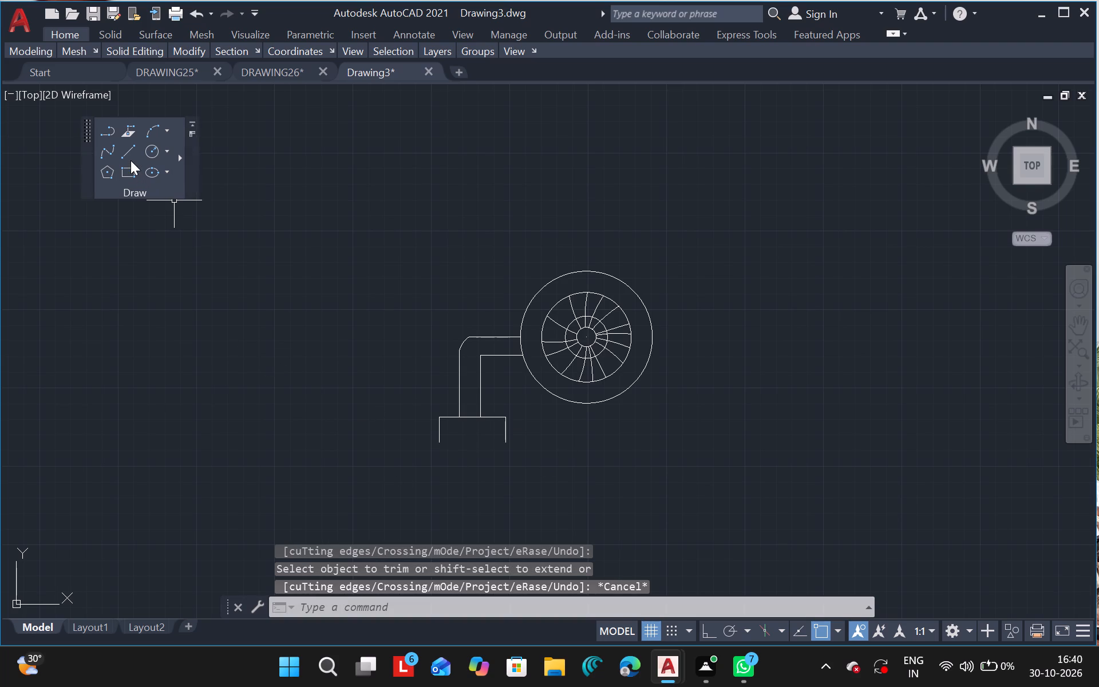
Draw a horizontal line across both short verticals, about halfway down them, overhanging on both sides.
{"action": "left_click", "coordinate": [130, 159]}
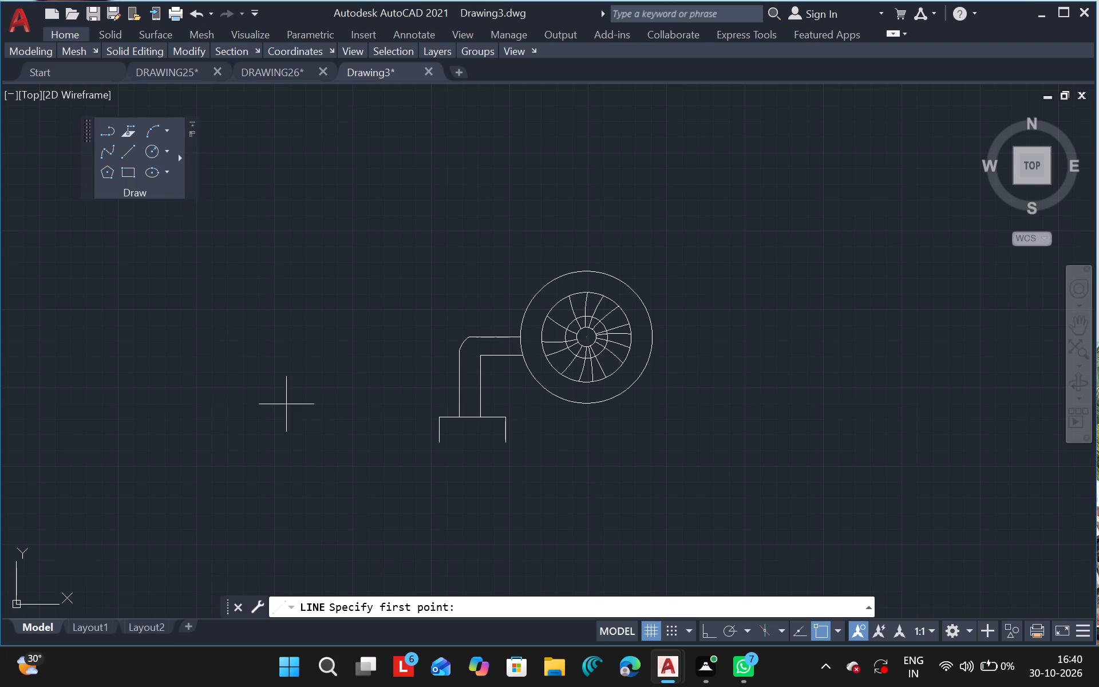
{"action": "left_click_drag", "start_coordinate": [423, 429], "coordinate": [508, 432]}
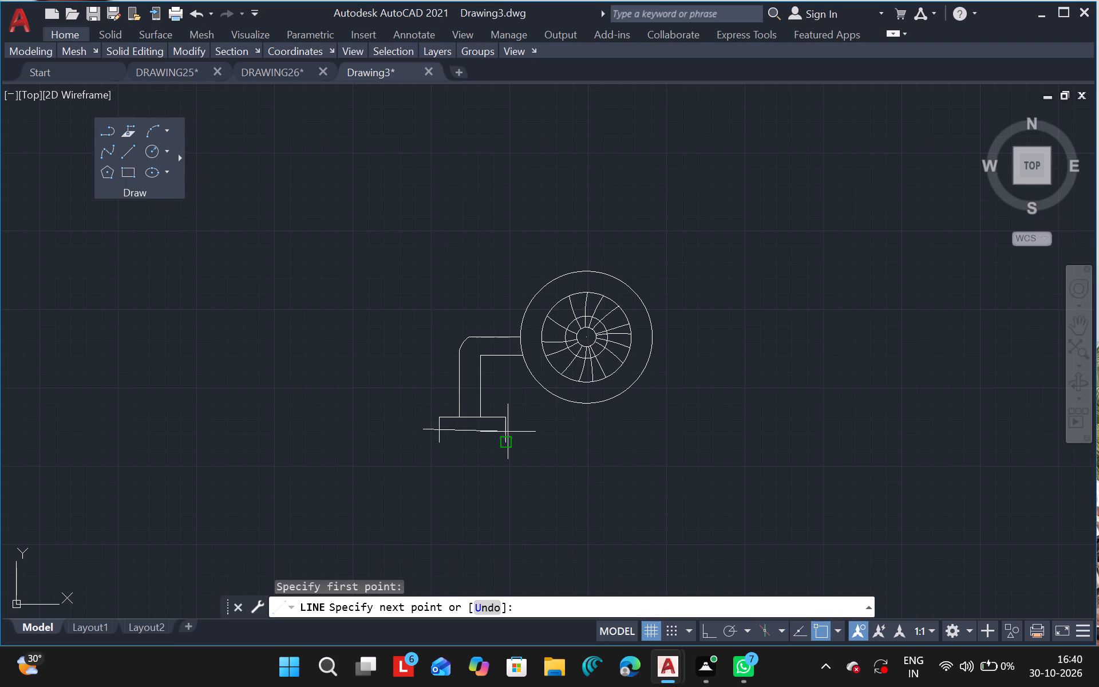
{"action": "left_click_drag", "start_coordinate": [508, 432], "coordinate": [539, 431]}
{"action": "left_click_drag", "start_coordinate": [539, 431], "coordinate": [539, 429]}
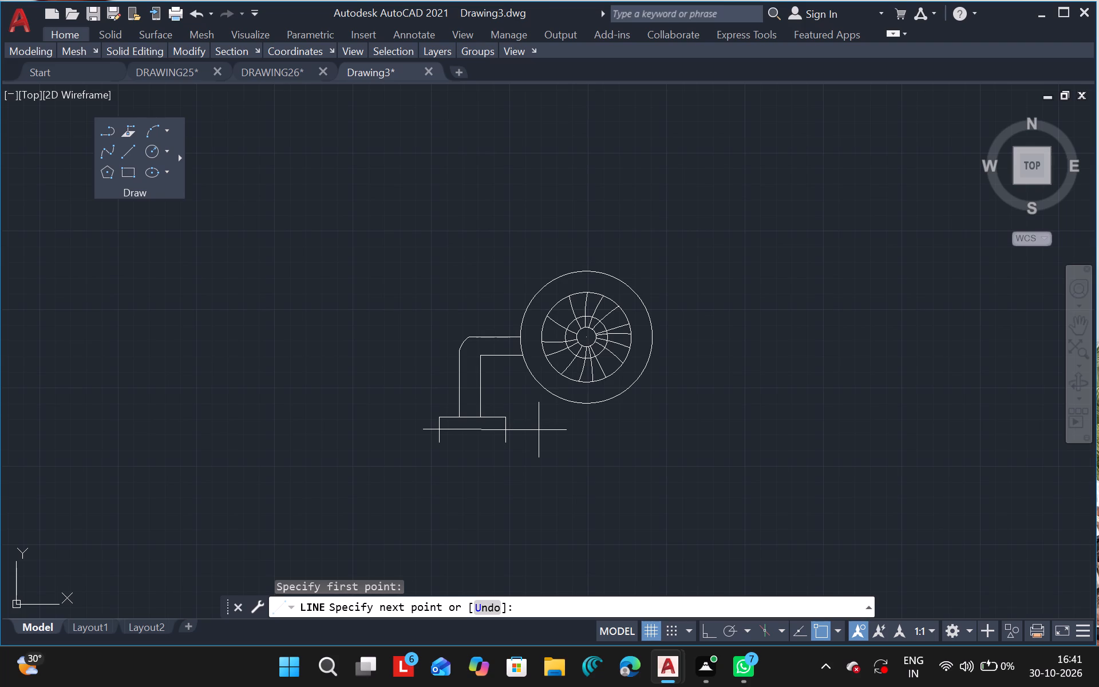
{"action": "left_click", "coordinate": [539, 429]}
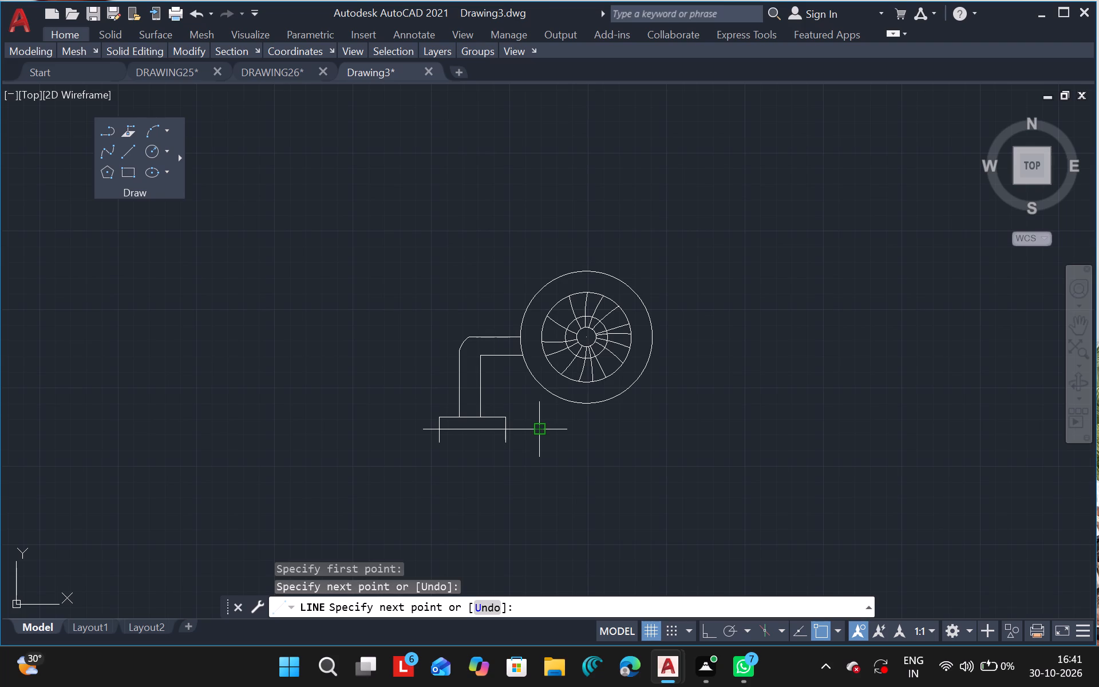
{"action": "key", "text": "Escape"}
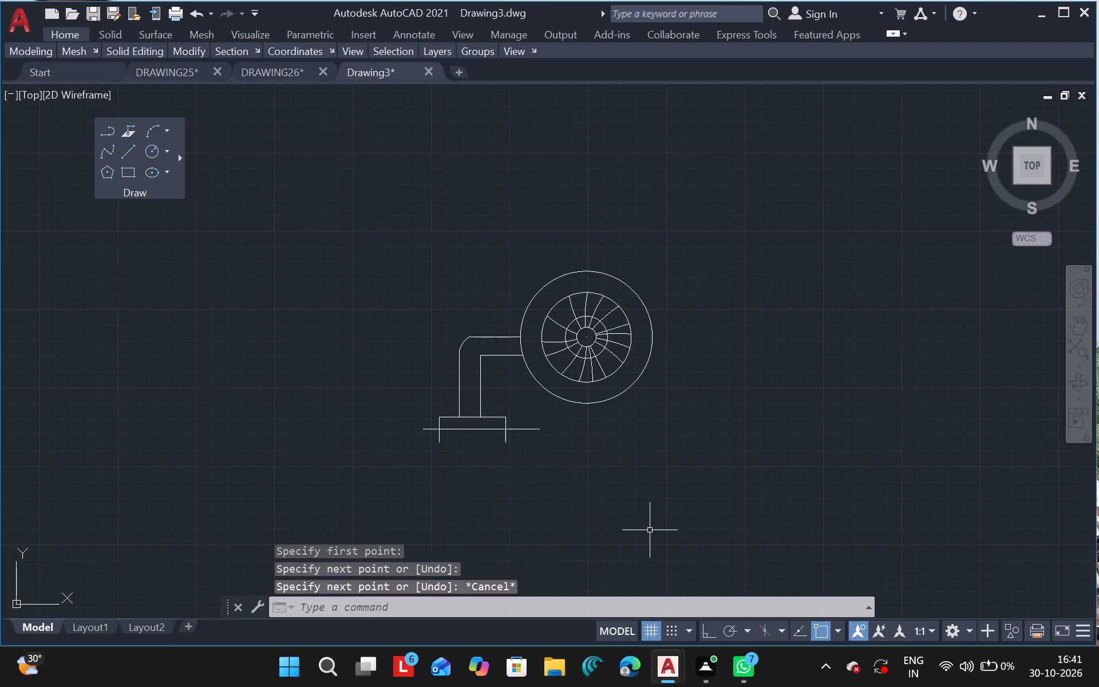
Trim the lower horizontal line's overhangs and both verticals' stubs below it to close the thin rectangular flange under the duct.
{"action": "type", "text": "tr"}
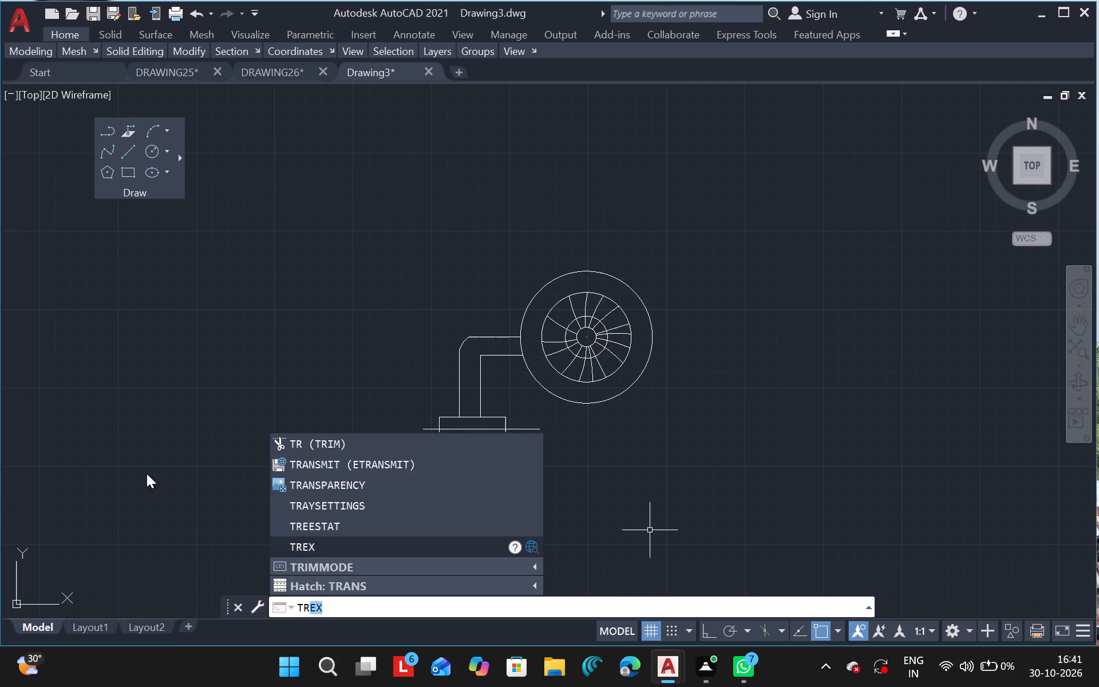
{"action": "left_click", "coordinate": [323, 443]}
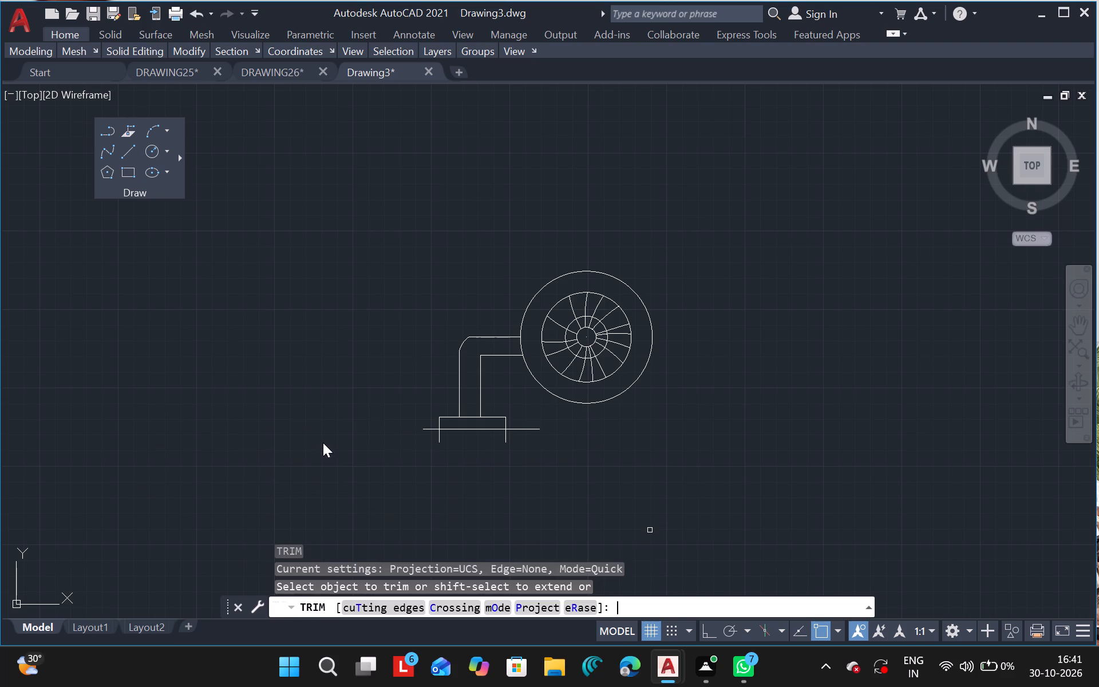
{"action": "left_click", "coordinate": [428, 430]}
{"action": "left_click_drag", "start_coordinate": [428, 430], "coordinate": [435, 437]}
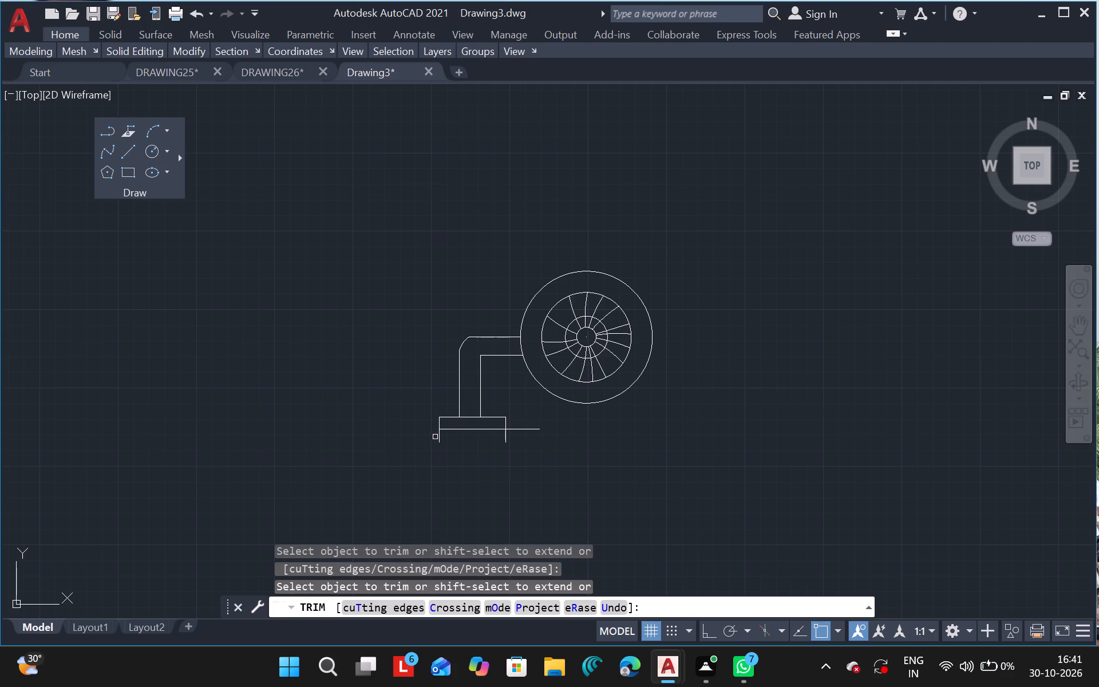
{"action": "left_click_drag", "start_coordinate": [435, 437], "coordinate": [437, 437]}
{"action": "left_click", "coordinate": [437, 437]}
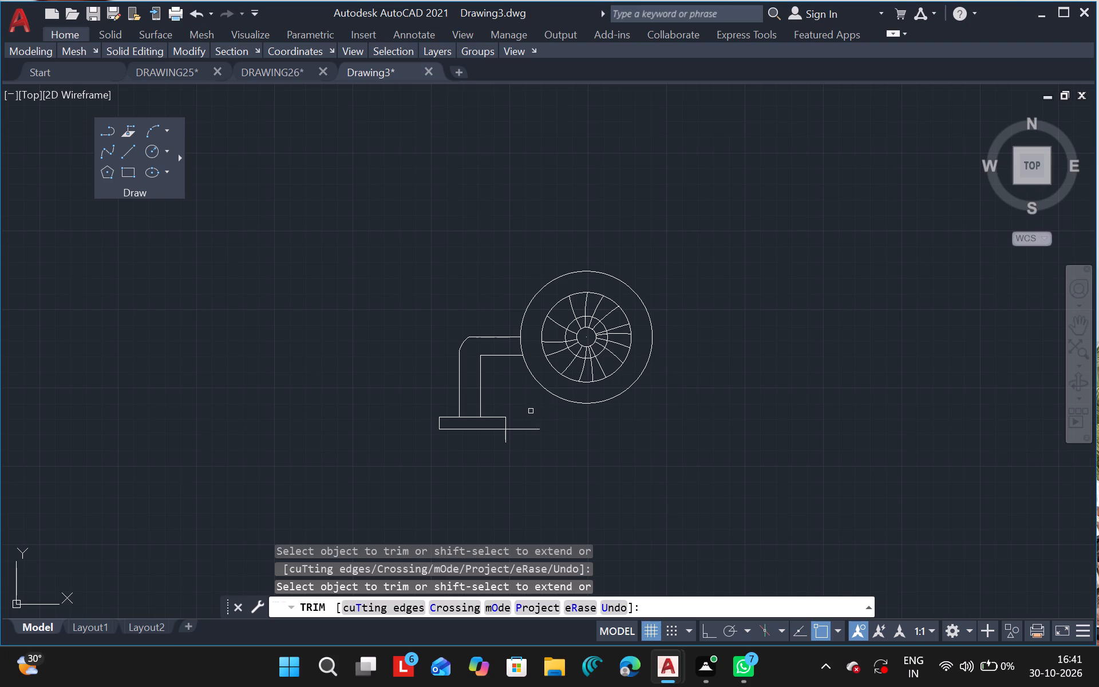
{"action": "left_click_drag", "start_coordinate": [524, 411], "coordinate": [504, 452]}
{"action": "left_click_drag", "start_coordinate": [504, 452], "coordinate": [505, 447]}
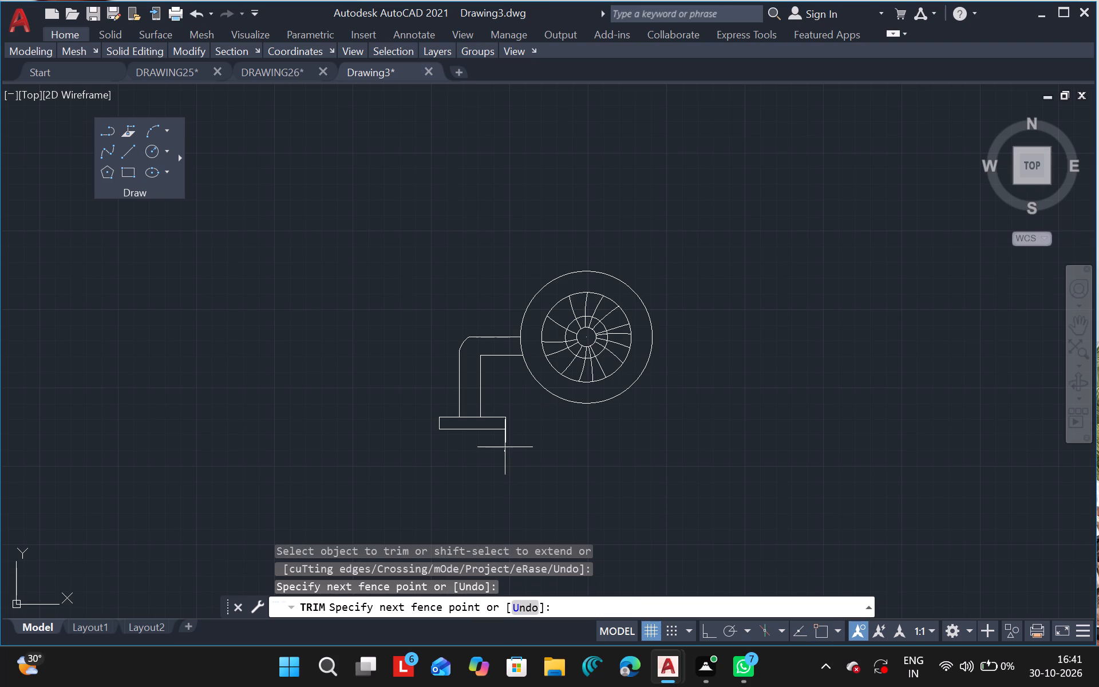
{"action": "left_click_drag", "start_coordinate": [505, 447], "coordinate": [505, 443]}
{"action": "left_click_drag", "start_coordinate": [507, 440], "coordinate": [535, 455]}
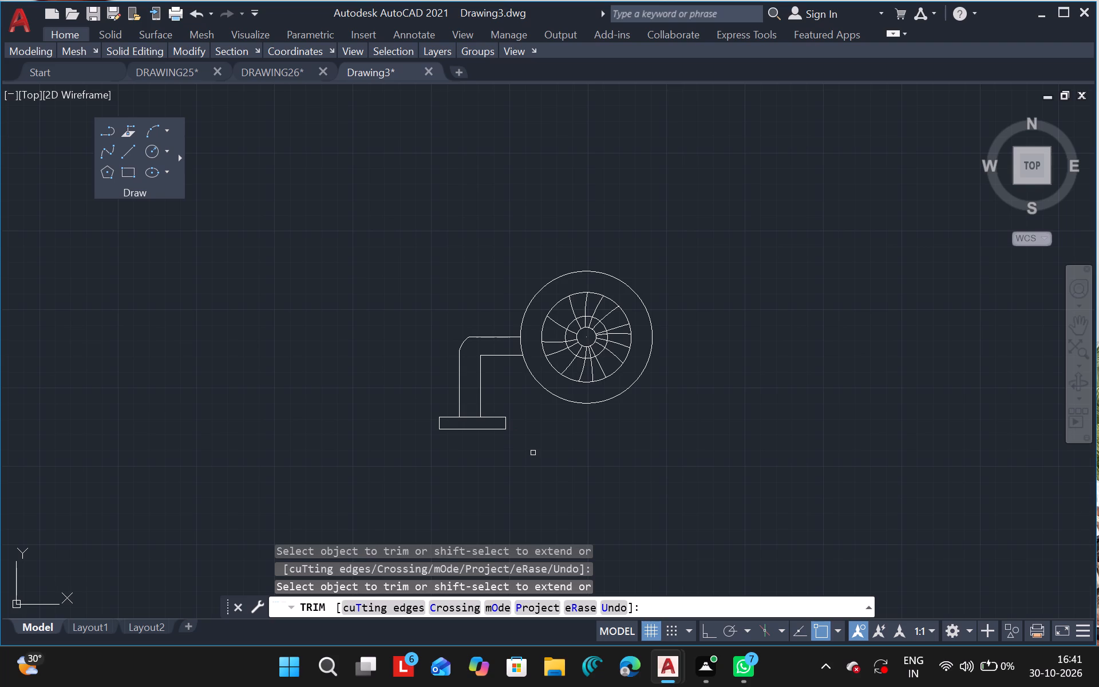
{"action": "key", "text": "Escape"}
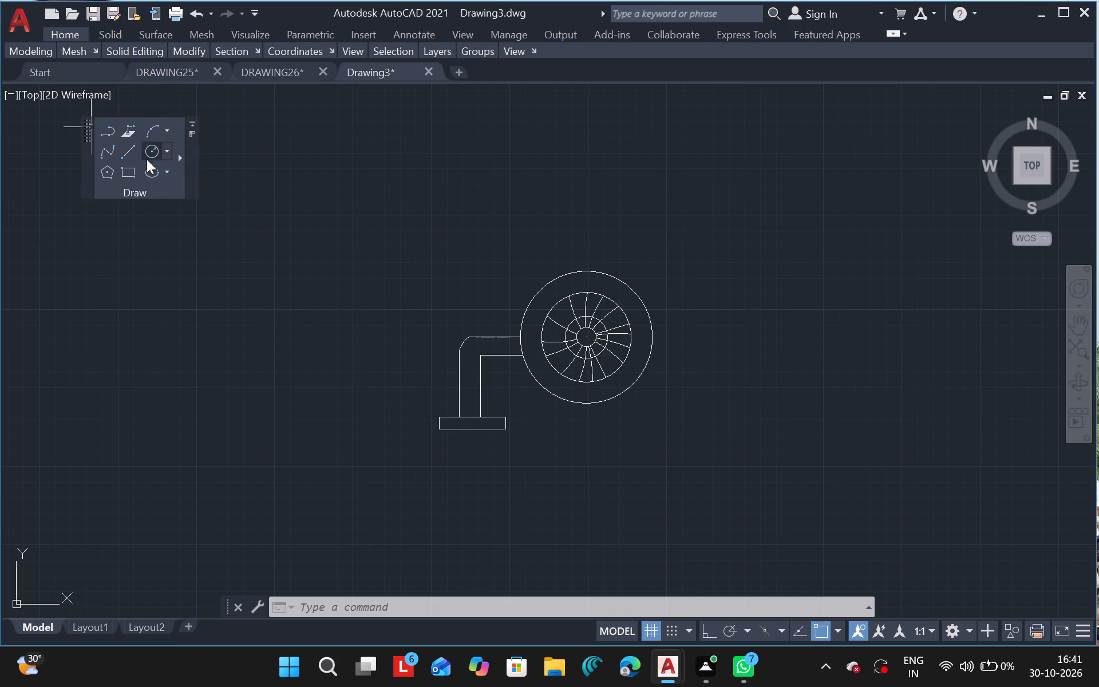
Draw a small, narrow upright rectangle in the empty area above the duct, on the side away from the wheel.
{"action": "left_click", "coordinate": [129, 175]}
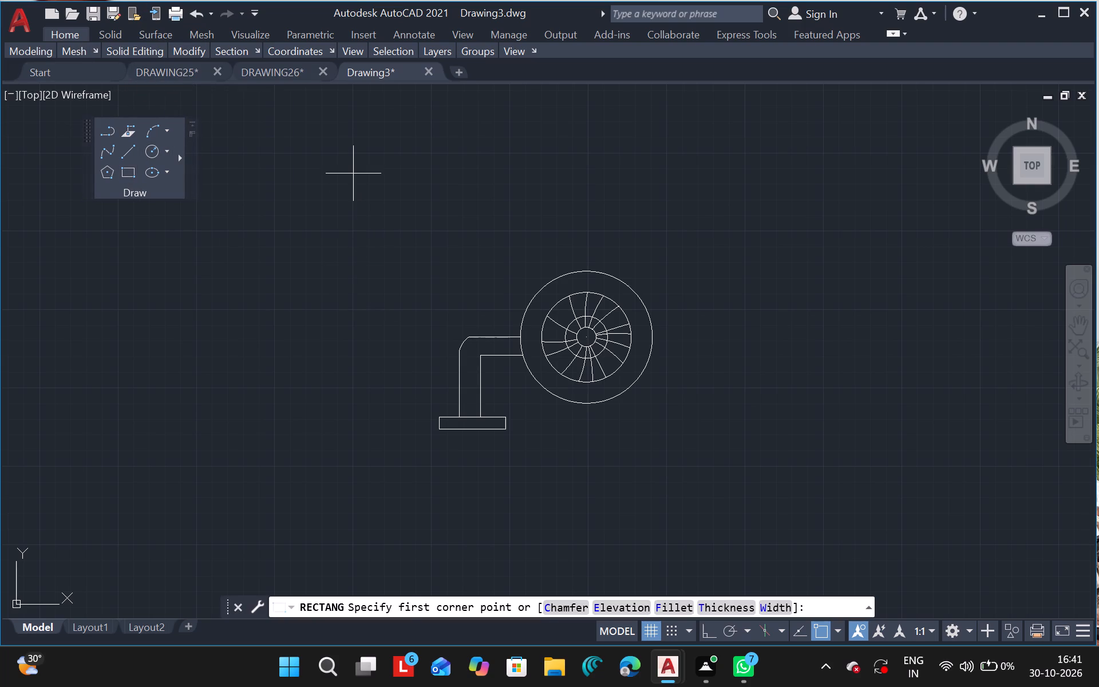
{"action": "left_click_drag", "start_coordinate": [353, 173], "coordinate": [346, 220]}
{"action": "left_click", "coordinate": [346, 220]}
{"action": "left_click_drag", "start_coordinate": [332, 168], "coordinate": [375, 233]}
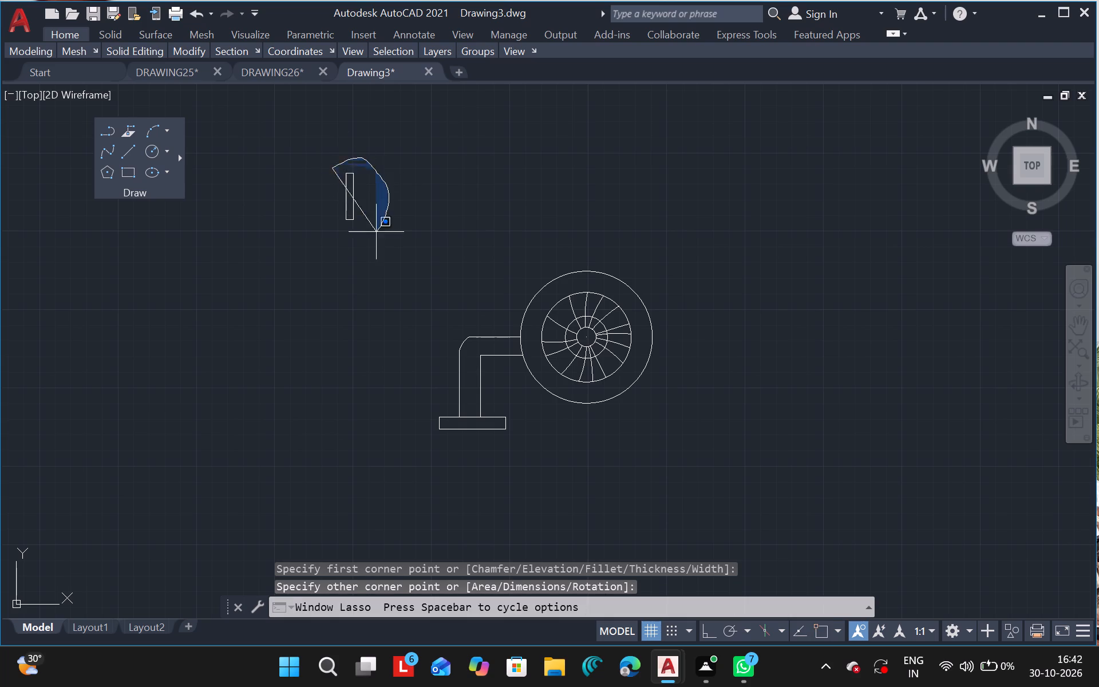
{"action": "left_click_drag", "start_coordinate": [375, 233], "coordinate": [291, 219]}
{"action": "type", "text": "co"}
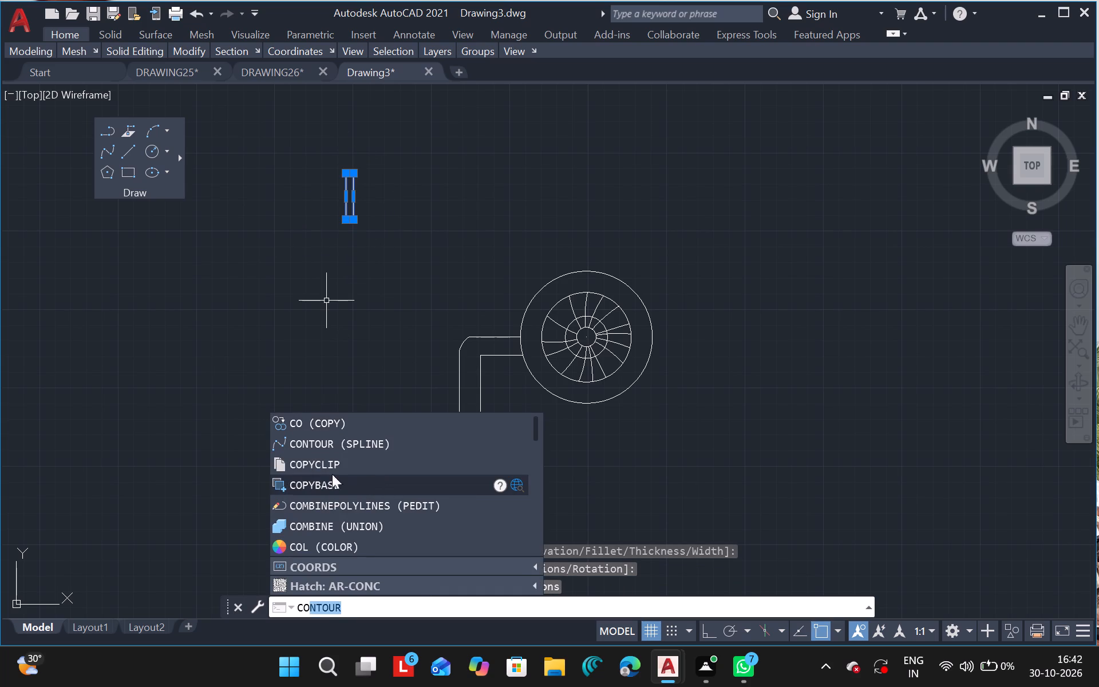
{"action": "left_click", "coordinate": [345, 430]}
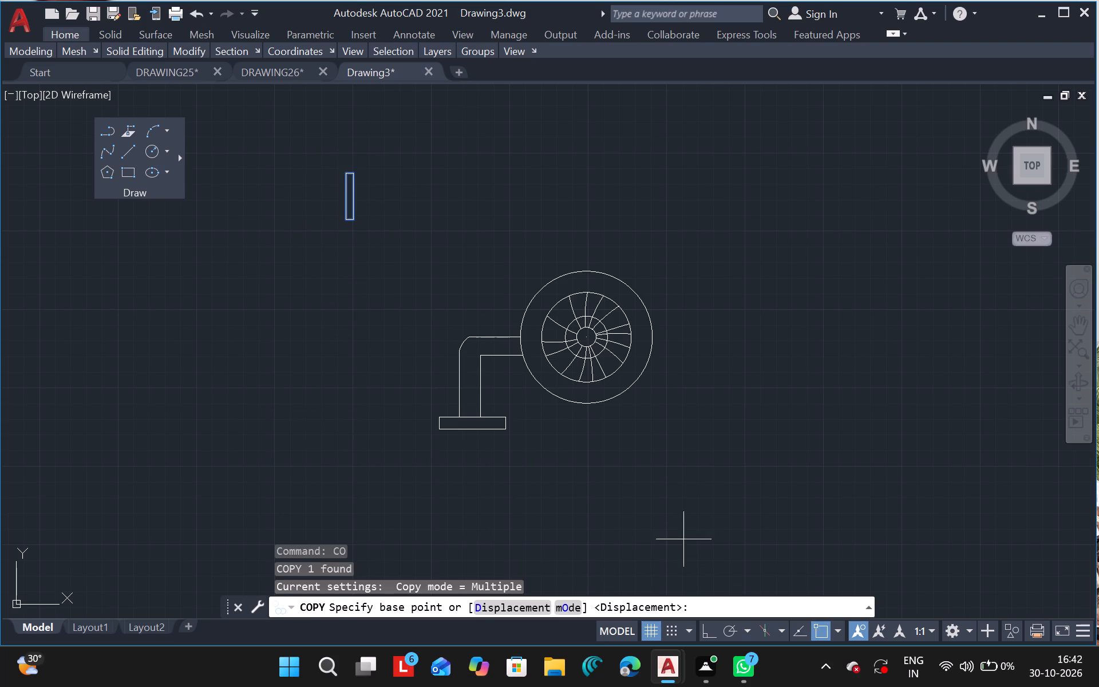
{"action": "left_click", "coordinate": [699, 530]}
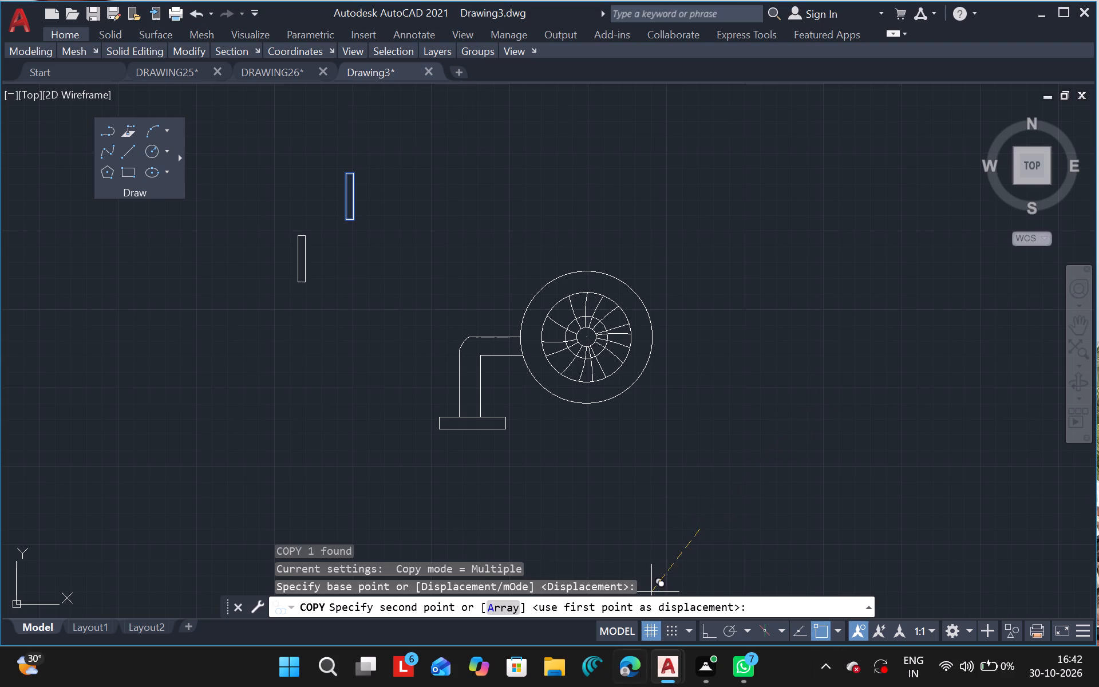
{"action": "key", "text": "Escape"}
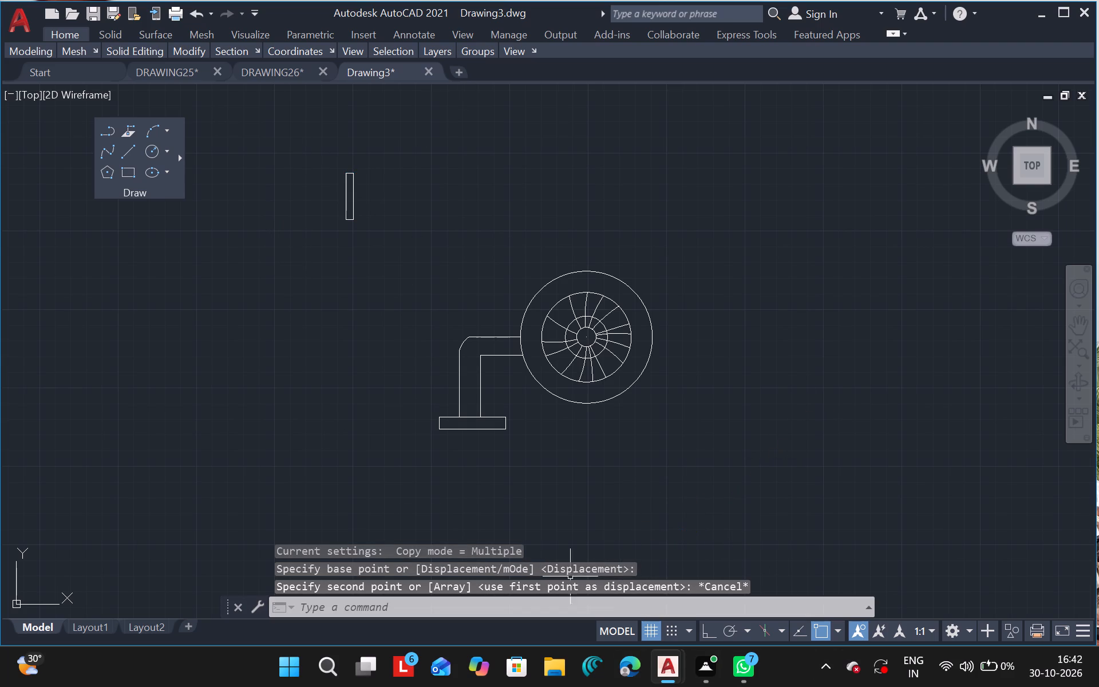
Select the narrow upright rectangle in the empty area above the duct.
{"action": "left_click_drag", "start_coordinate": [343, 160], "coordinate": [303, 301]}
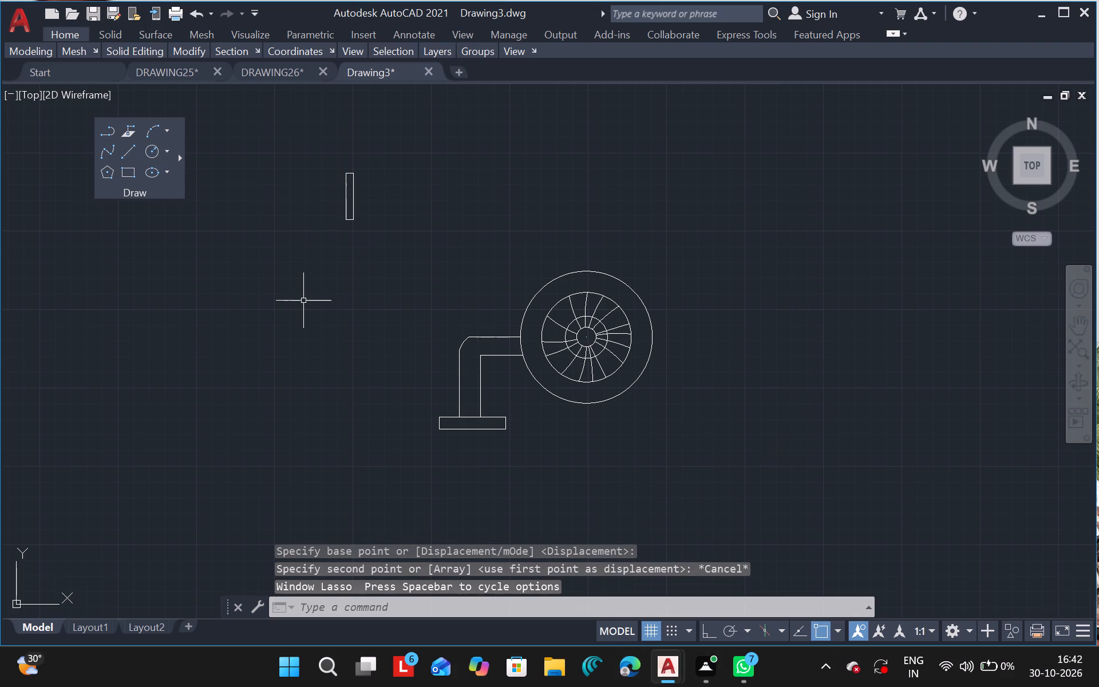
{"action": "left_click_drag", "start_coordinate": [326, 163], "coordinate": [160, 201]}
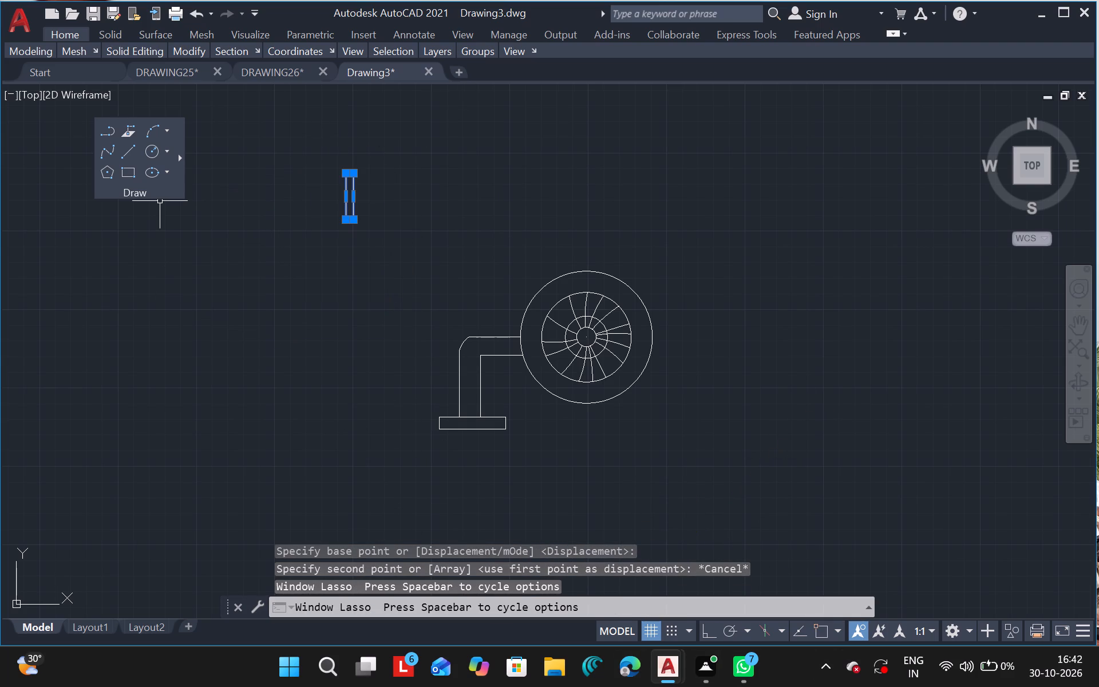
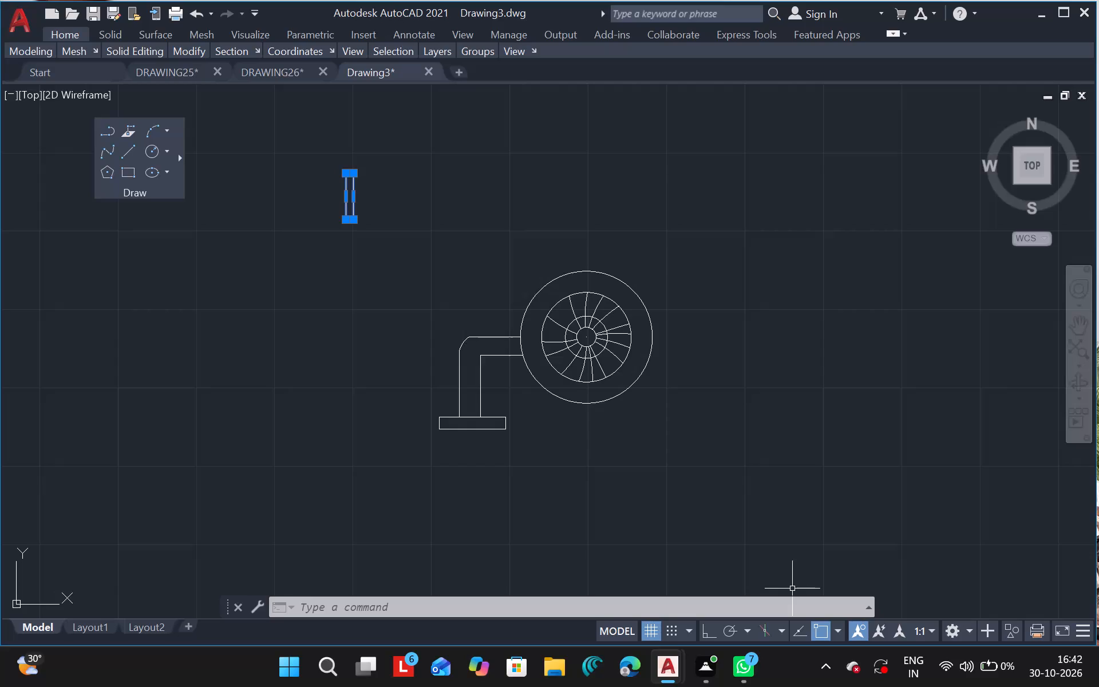
Move the selected narrow upright rectangle so it stands on the upper edge of the duct's horizontal arm.
{"action": "type", "text": "mo"}
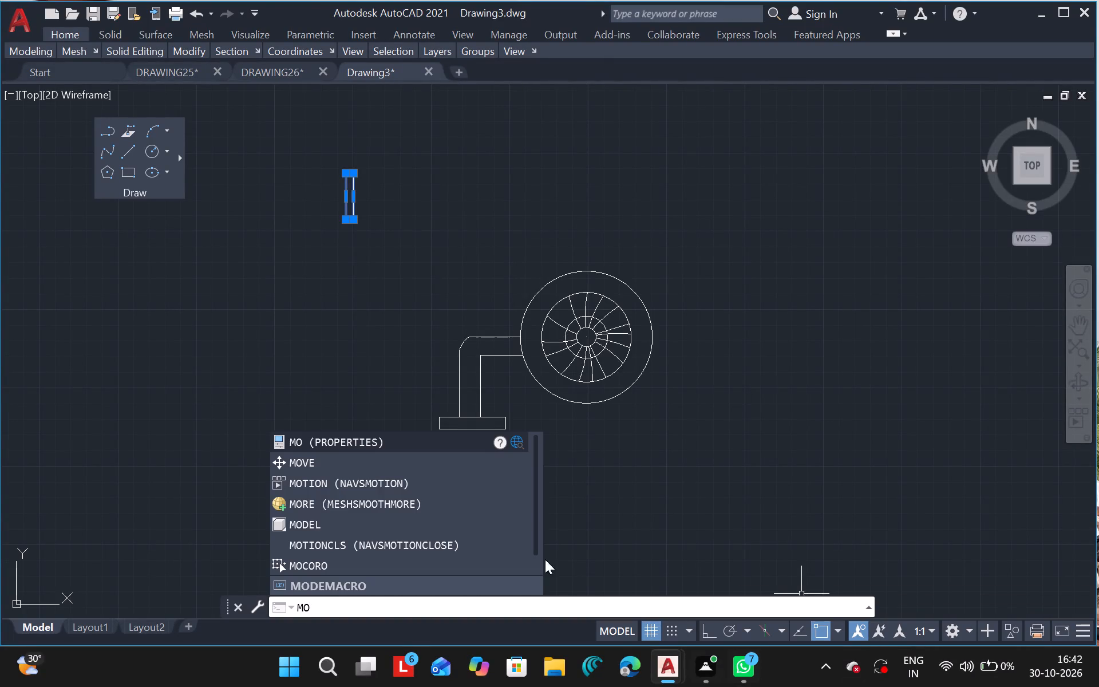
{"action": "left_click", "coordinate": [373, 459]}
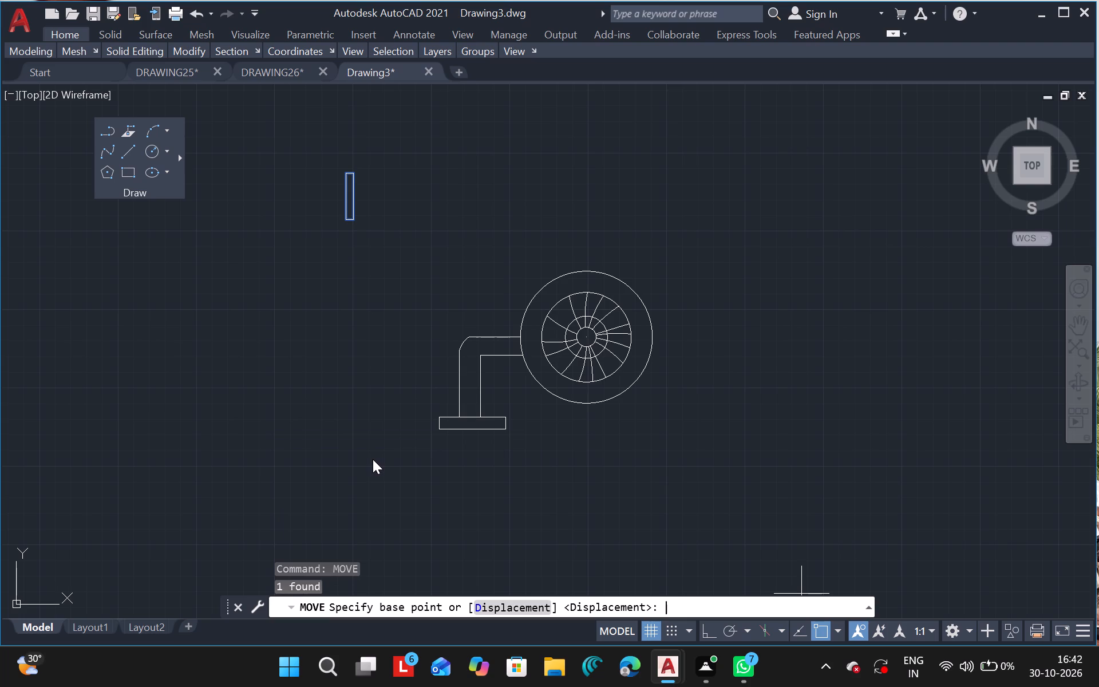
{"action": "left_click", "coordinate": [294, 431]}
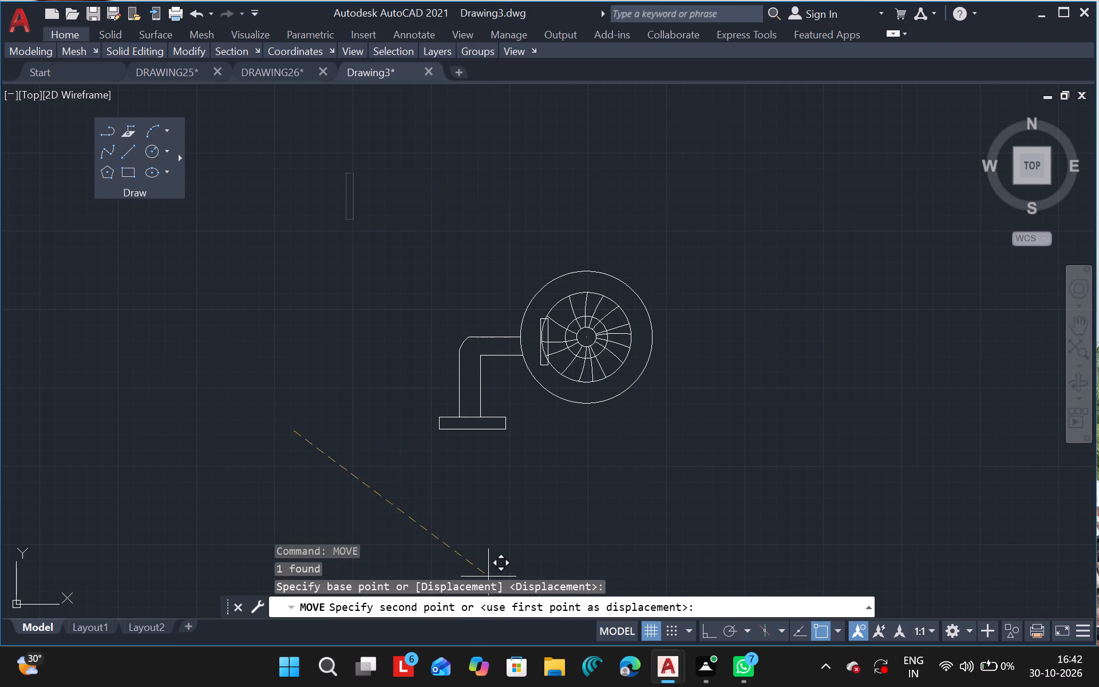
{"action": "left_click", "coordinate": [453, 583]}
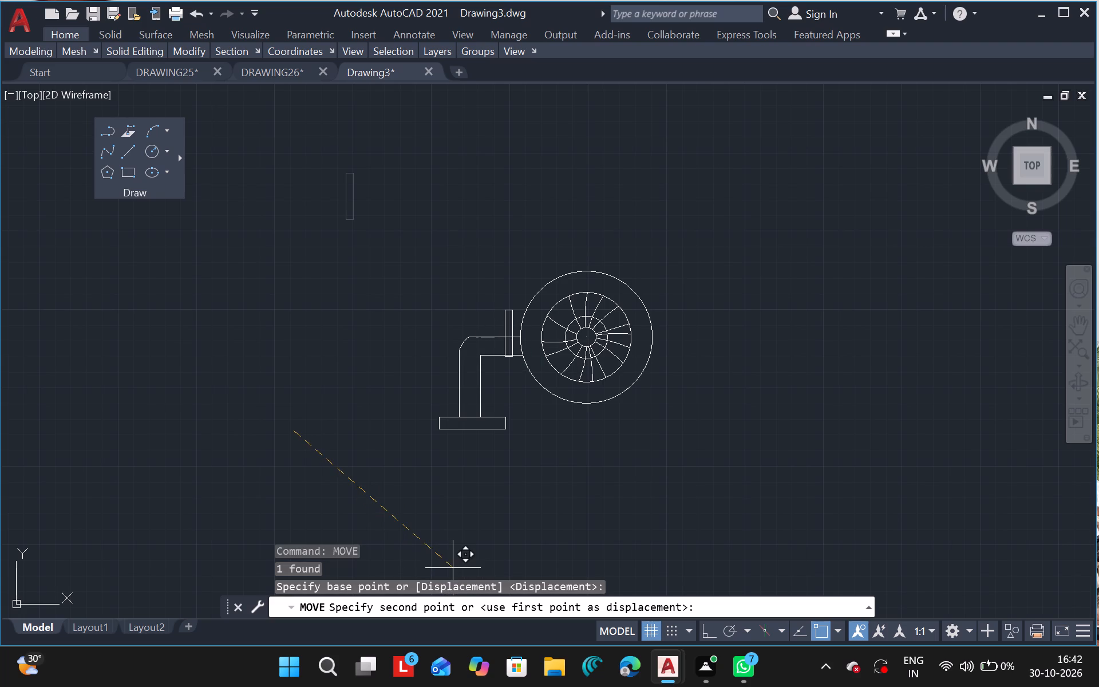
{"action": "left_click", "coordinate": [452, 589]}
{"action": "triple_click", "coordinate": [452, 589]}
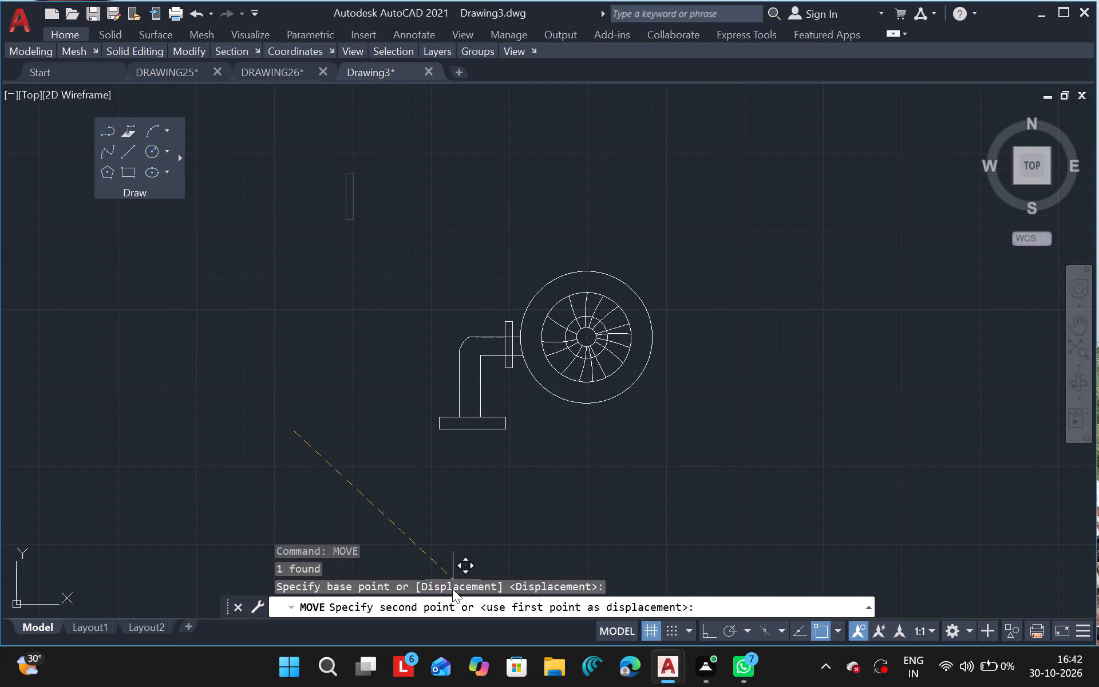
{"action": "left_click", "coordinate": [452, 589]}
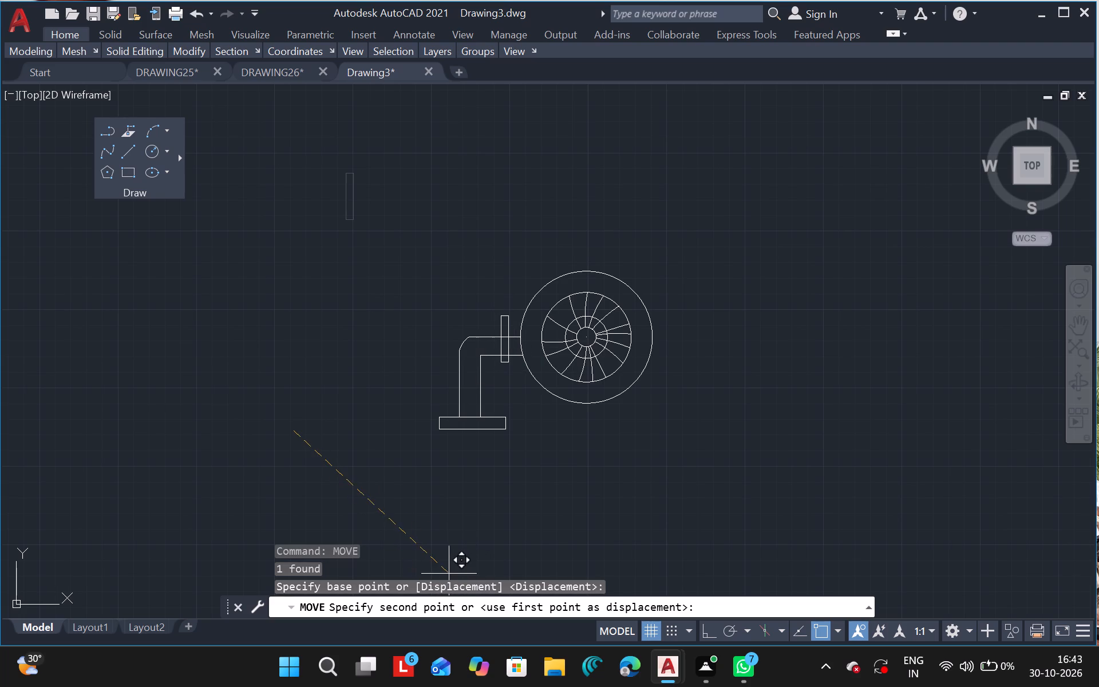
{"action": "left_click", "coordinate": [449, 585]}
{"action": "triple_click", "coordinate": [449, 585]}
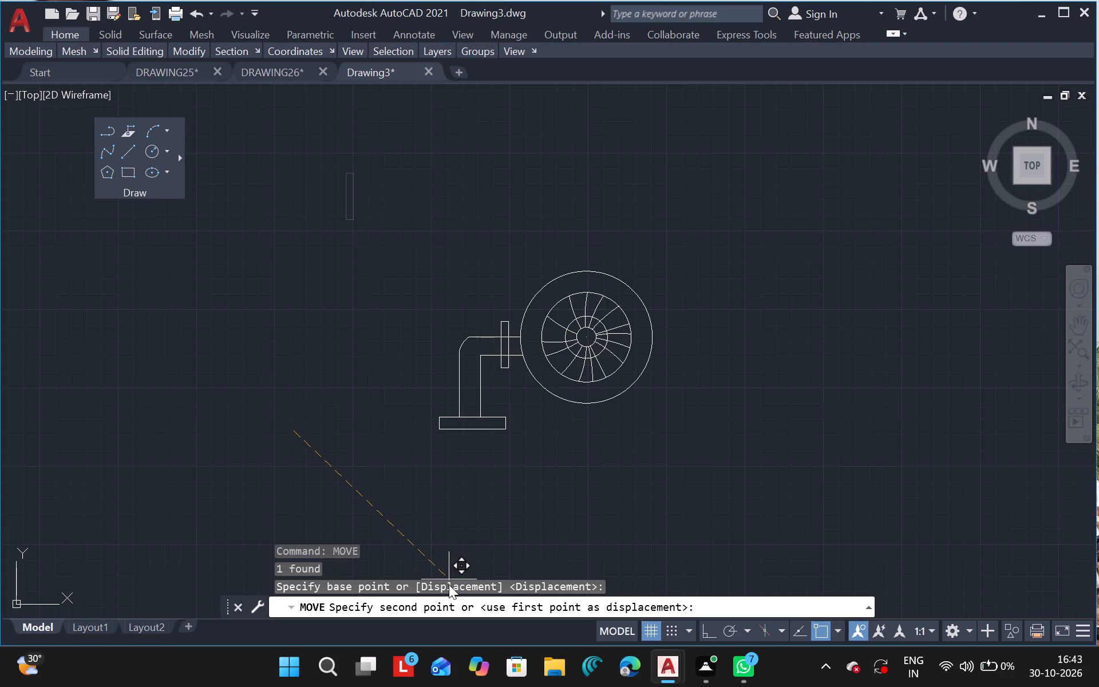
{"action": "left_click", "coordinate": [449, 585]}
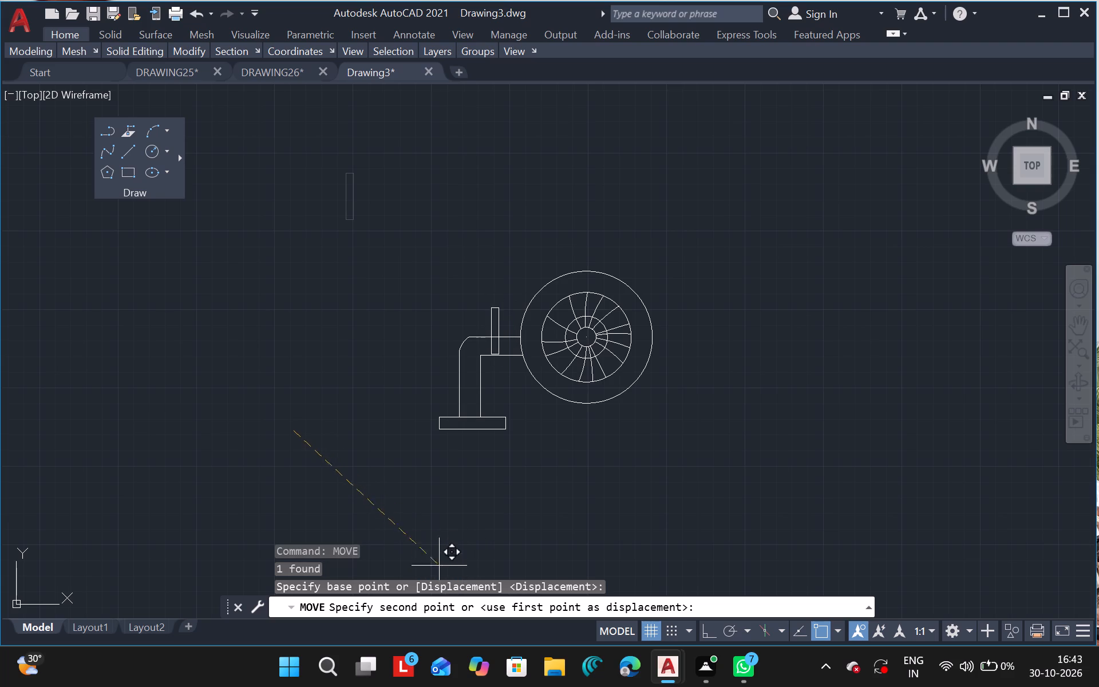
{"action": "left_click", "coordinate": [446, 590]}
{"action": "left_click_drag", "start_coordinate": [446, 590], "coordinate": [442, 548]}
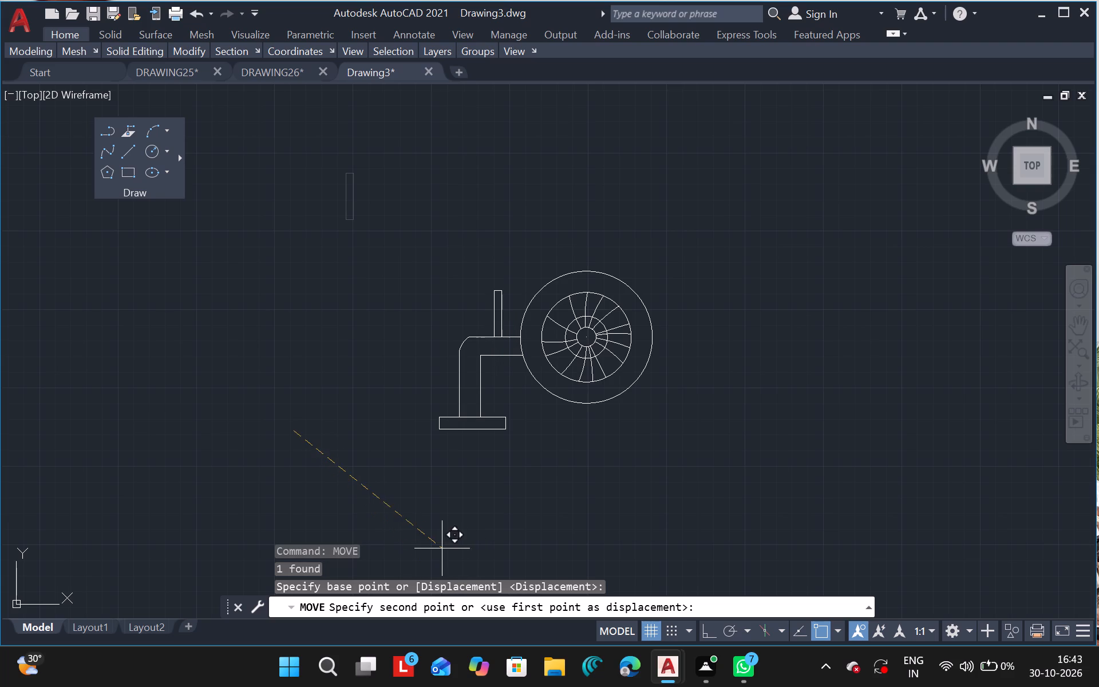
{"action": "left_click_drag", "start_coordinate": [442, 548], "coordinate": [442, 547]}
{"action": "left_click", "coordinate": [442, 547]}
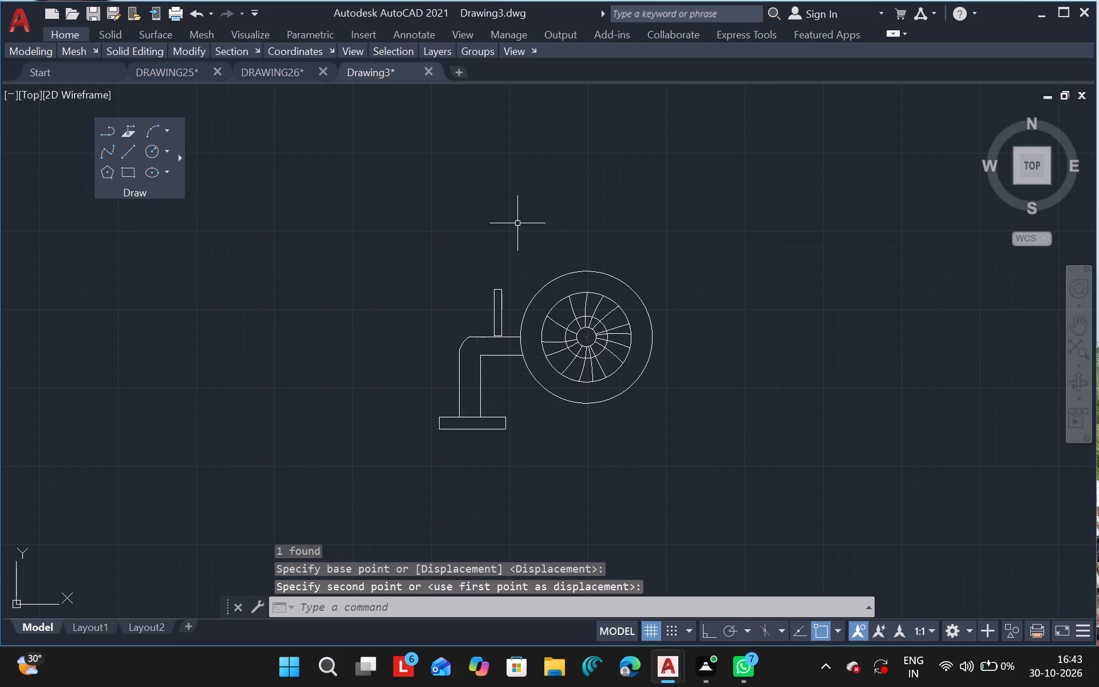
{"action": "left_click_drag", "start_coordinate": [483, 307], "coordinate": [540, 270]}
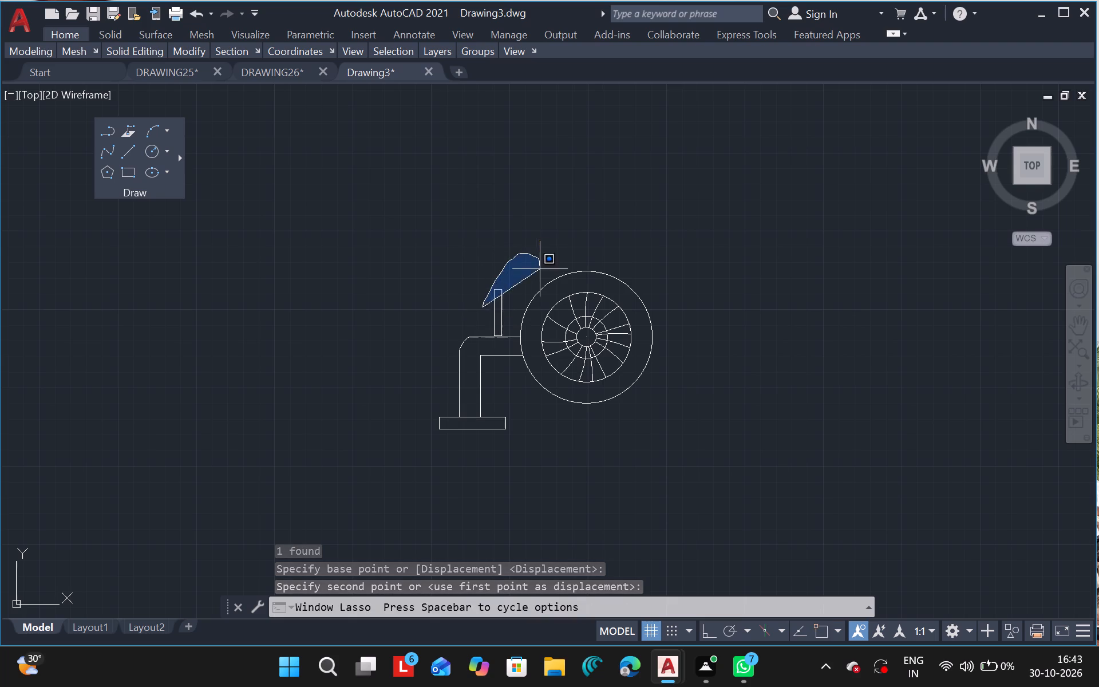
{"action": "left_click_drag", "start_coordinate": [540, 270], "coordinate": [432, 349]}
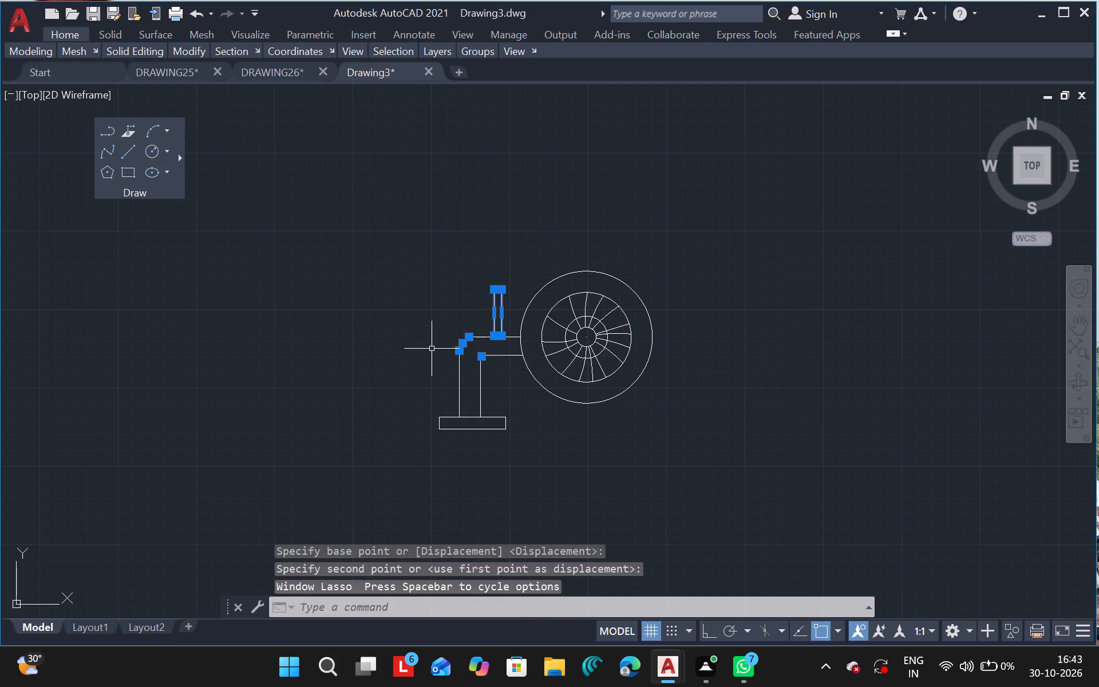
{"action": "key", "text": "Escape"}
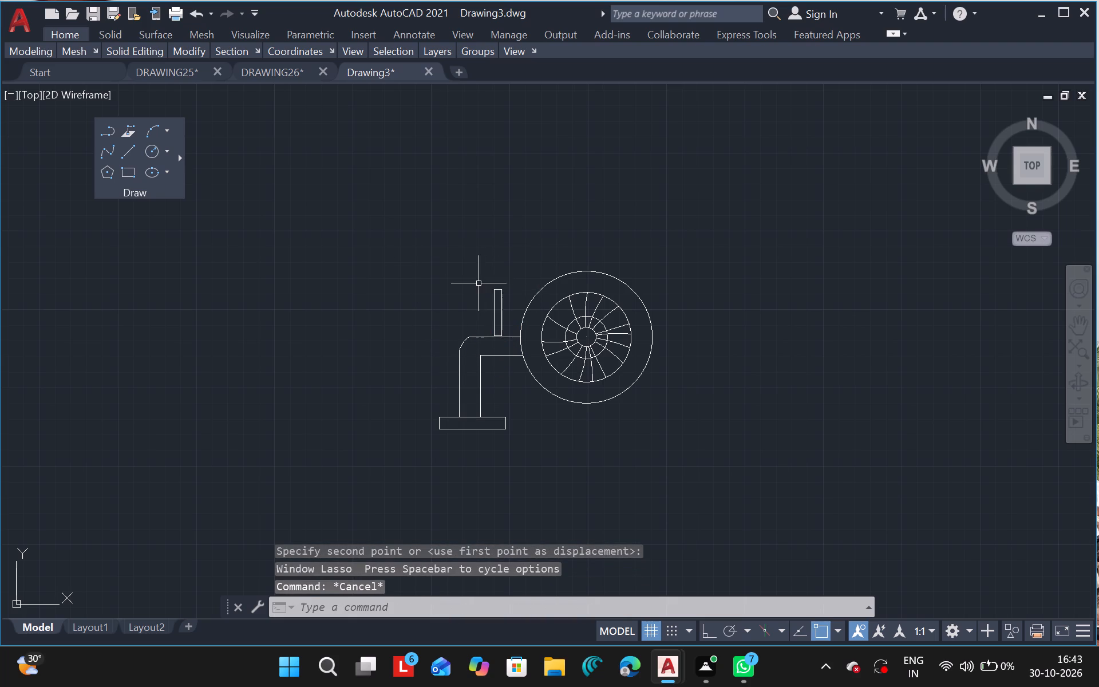
Move the narrow upright rectangle down so it straddles both edges of the duct's horizontal arm, between the bend and the wheel.
{"action": "left_click_drag", "start_coordinate": [479, 283], "coordinate": [466, 335]}
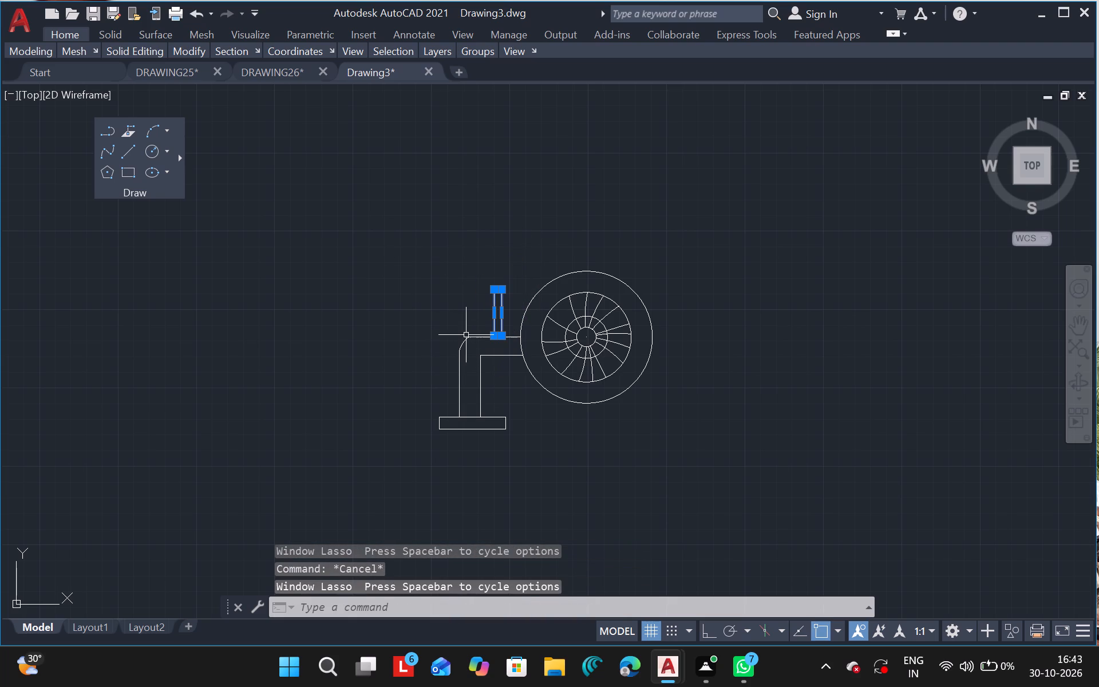
{"action": "type", "text": "mo"}
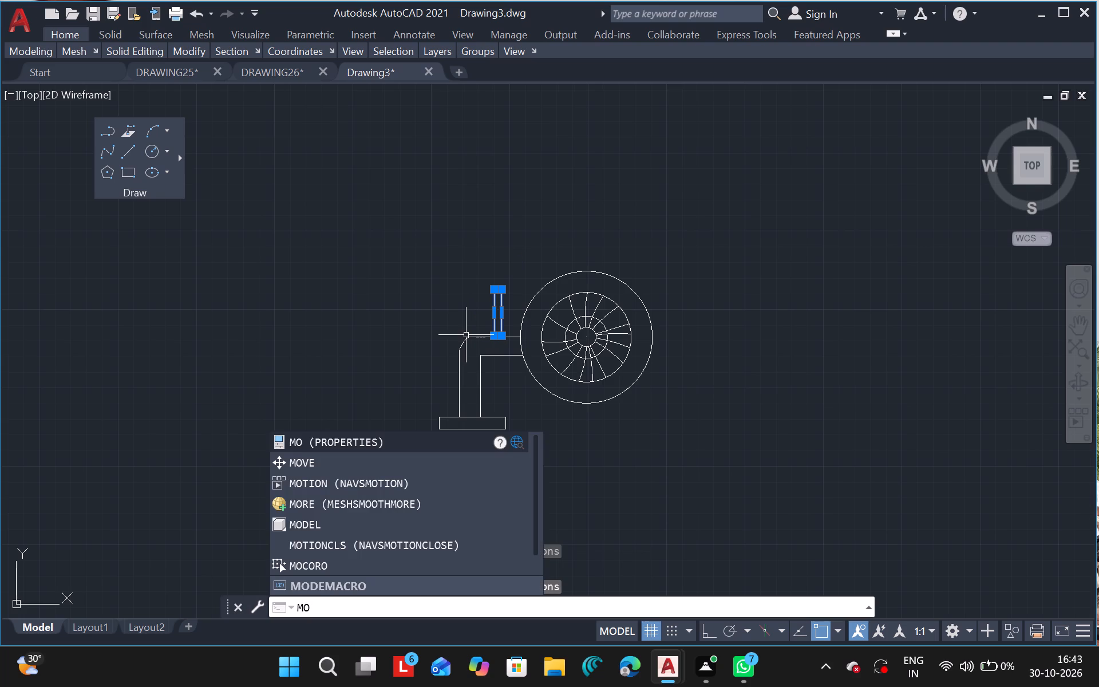
{"action": "left_click", "coordinate": [340, 467]}
{"action": "left_click_drag", "start_coordinate": [670, 504], "coordinate": [675, 538]}
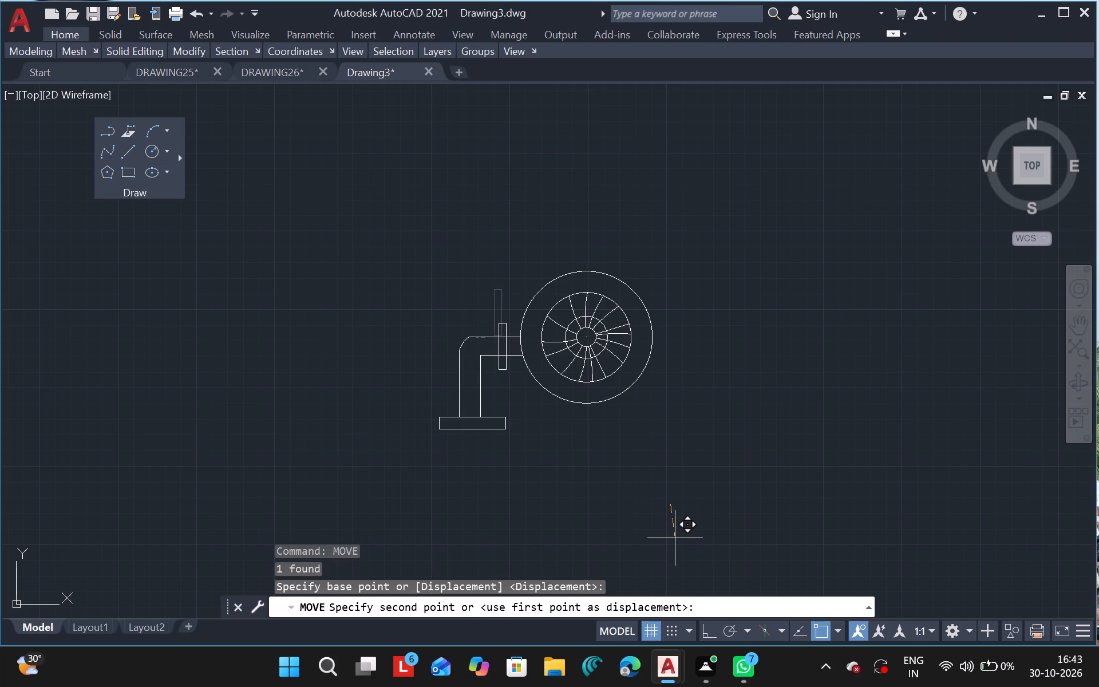
{"action": "left_click_drag", "start_coordinate": [675, 538], "coordinate": [673, 540]}
{"action": "left_click", "coordinate": [673, 540]}
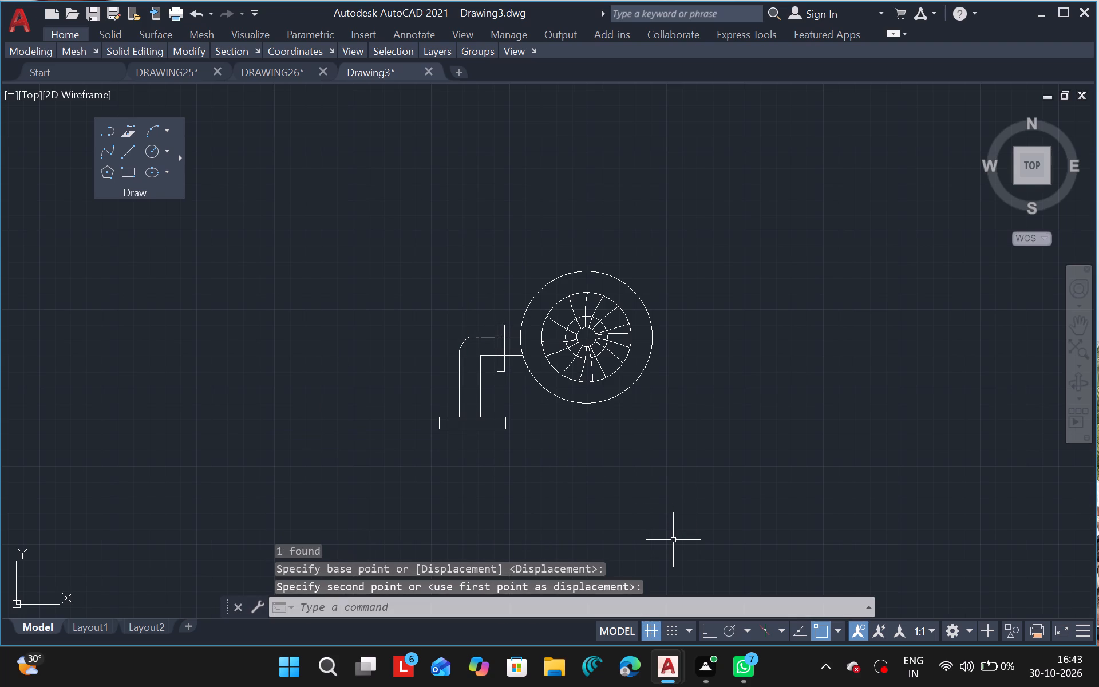
{"action": "key", "text": "Escape"}
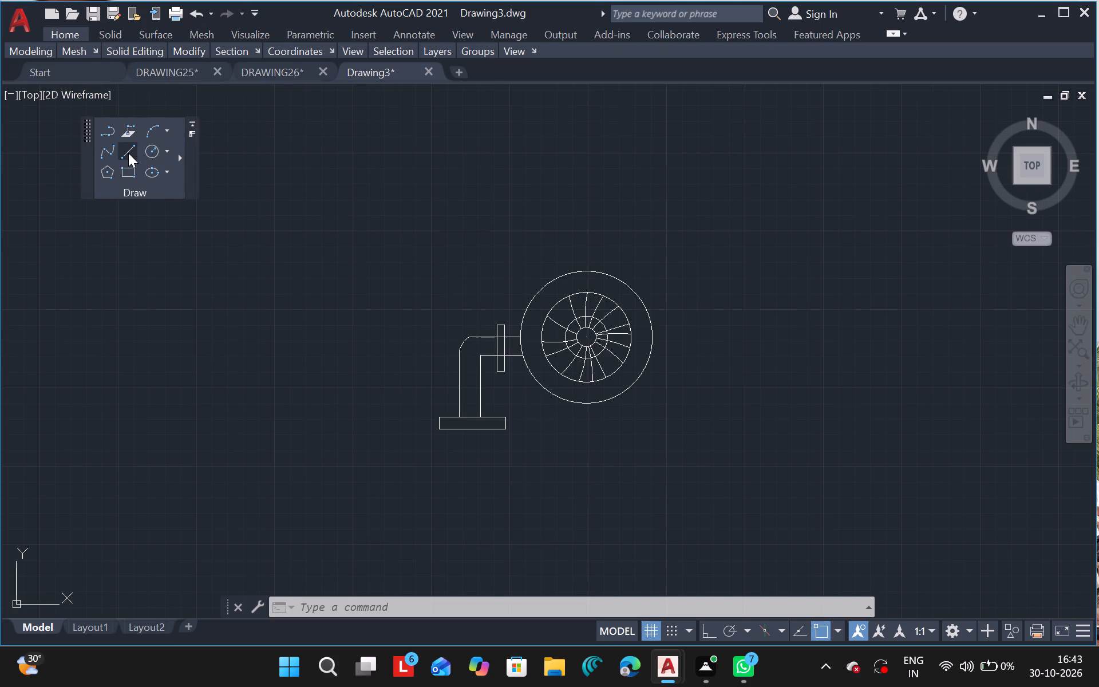
Draw a small, thin horizontal rectangle in the empty area above the duct, on the side away from the wheel.
{"action": "left_click", "coordinate": [128, 171]}
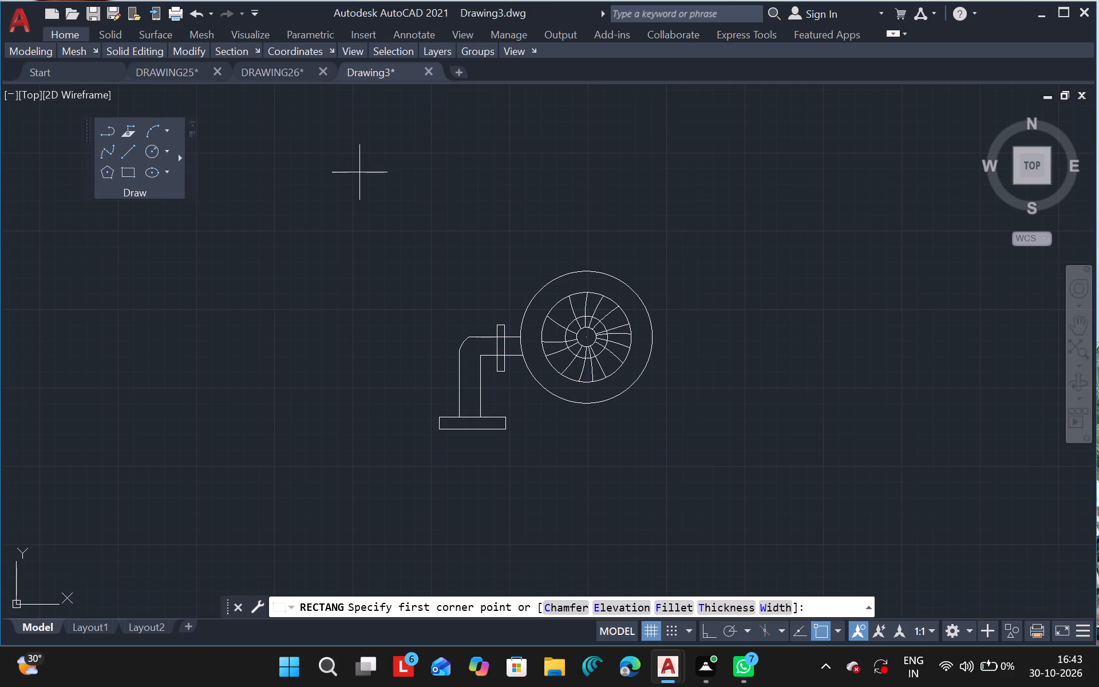
{"action": "left_click", "coordinate": [130, 178]}
{"action": "left_click_drag", "start_coordinate": [378, 191], "coordinate": [405, 207]}
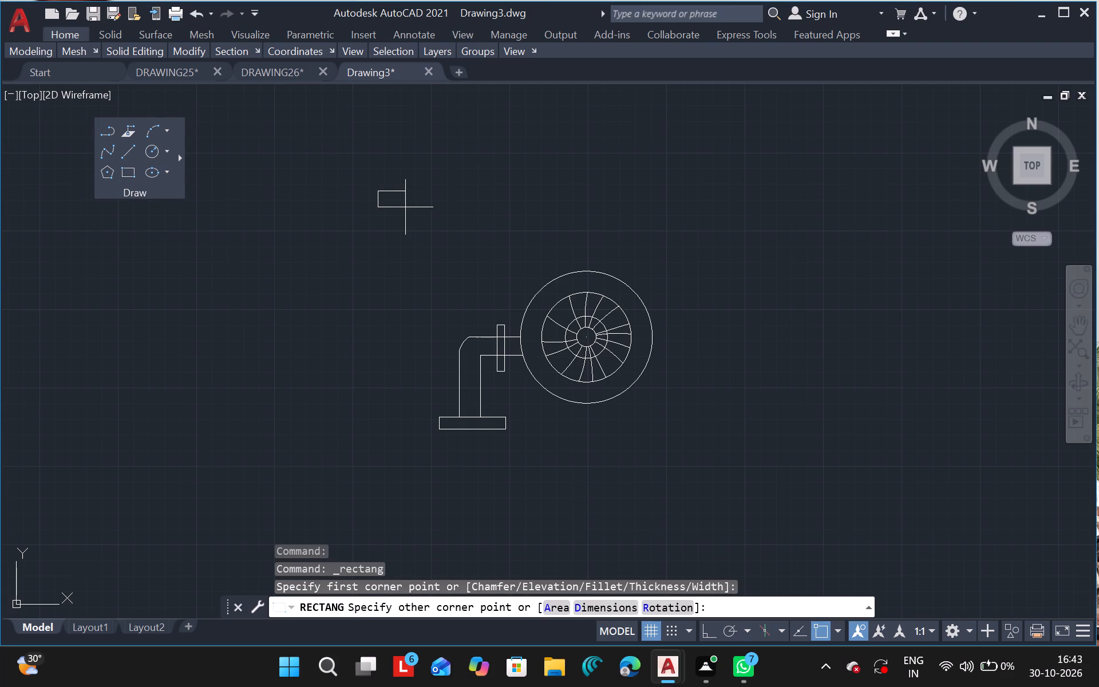
{"action": "left_click_drag", "start_coordinate": [405, 207], "coordinate": [417, 207]}
{"action": "left_click_drag", "start_coordinate": [417, 207], "coordinate": [414, 203]}
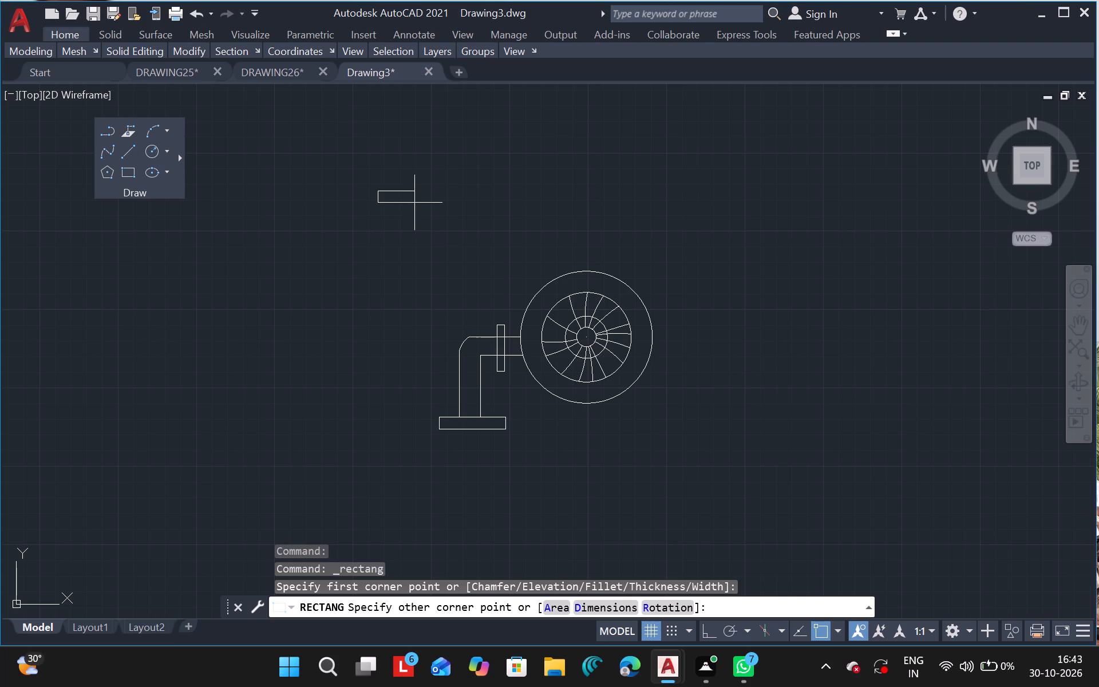
{"action": "left_click_drag", "start_coordinate": [414, 203], "coordinate": [420, 199]}
{"action": "left_click", "coordinate": [420, 199]}
Move the thin horizontal rectangle down and away from the wheel, into the empty area beside the duct's bend.
{"action": "left_click_drag", "start_coordinate": [362, 171], "coordinate": [327, 148]}
{"action": "type", "text": "mo"}
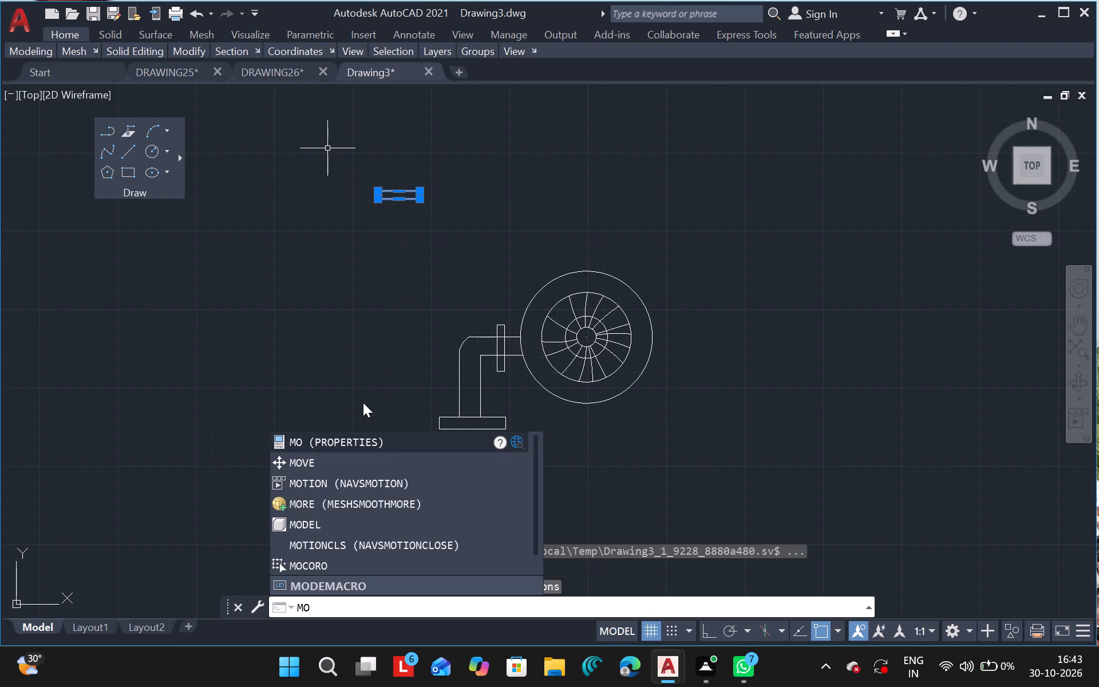
{"action": "left_click", "coordinate": [325, 455]}
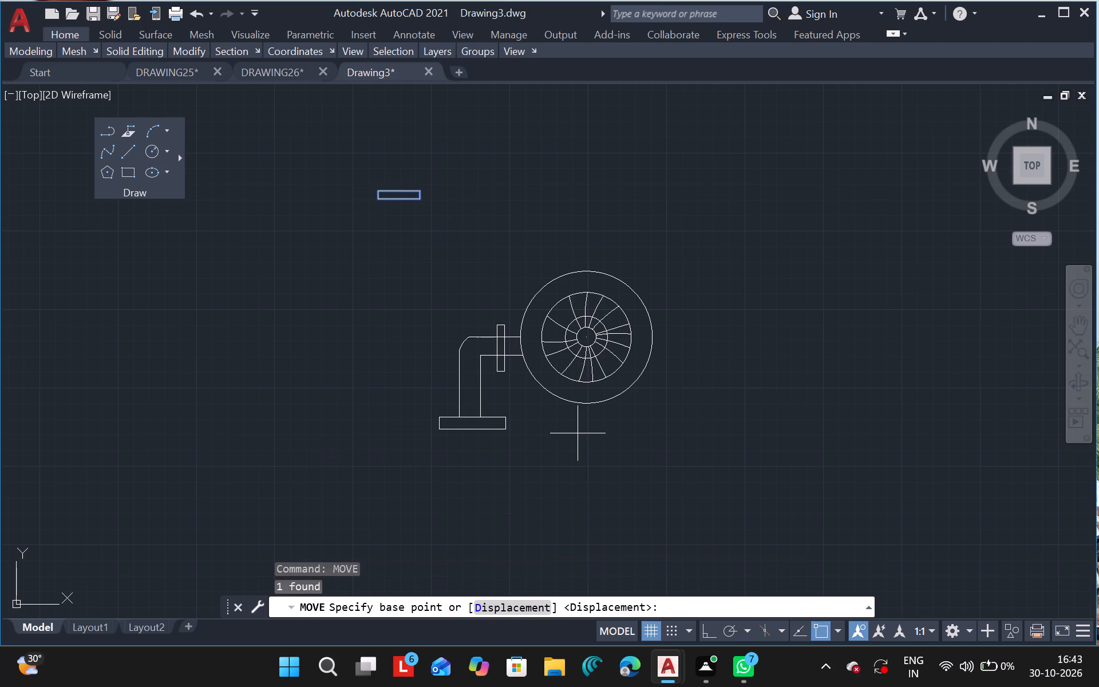
{"action": "left_click_drag", "start_coordinate": [578, 433], "coordinate": [727, 480]}
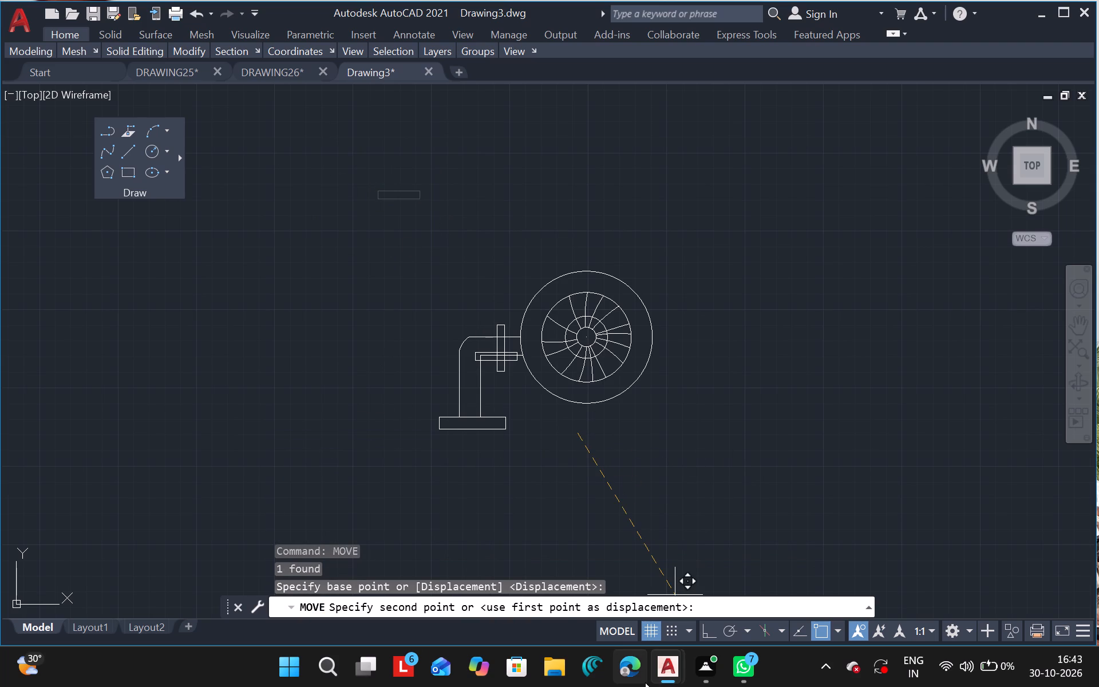
{"action": "left_click", "coordinate": [493, 617]}
{"action": "left_click", "coordinate": [524, 546]}
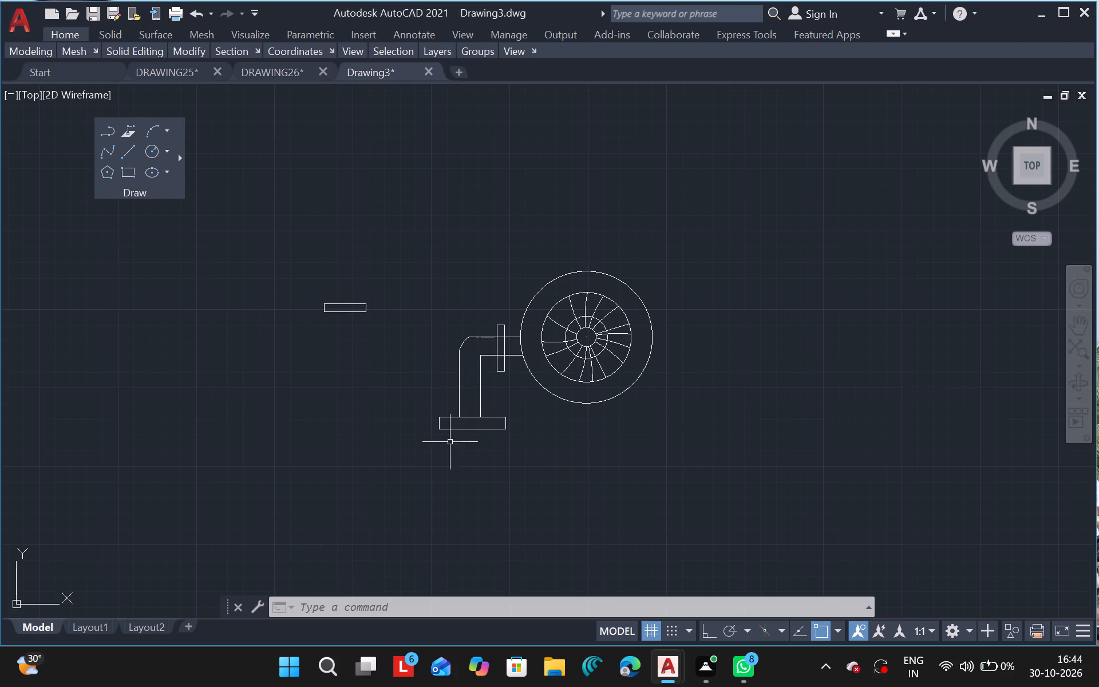
Erase the thin flange under the duct together with the short end pieces of the duct's vertical lines.
{"action": "left_click_drag", "start_coordinate": [444, 429], "coordinate": [430, 410]}
{"action": "left_click_drag", "start_coordinate": [430, 410], "coordinate": [531, 422]}
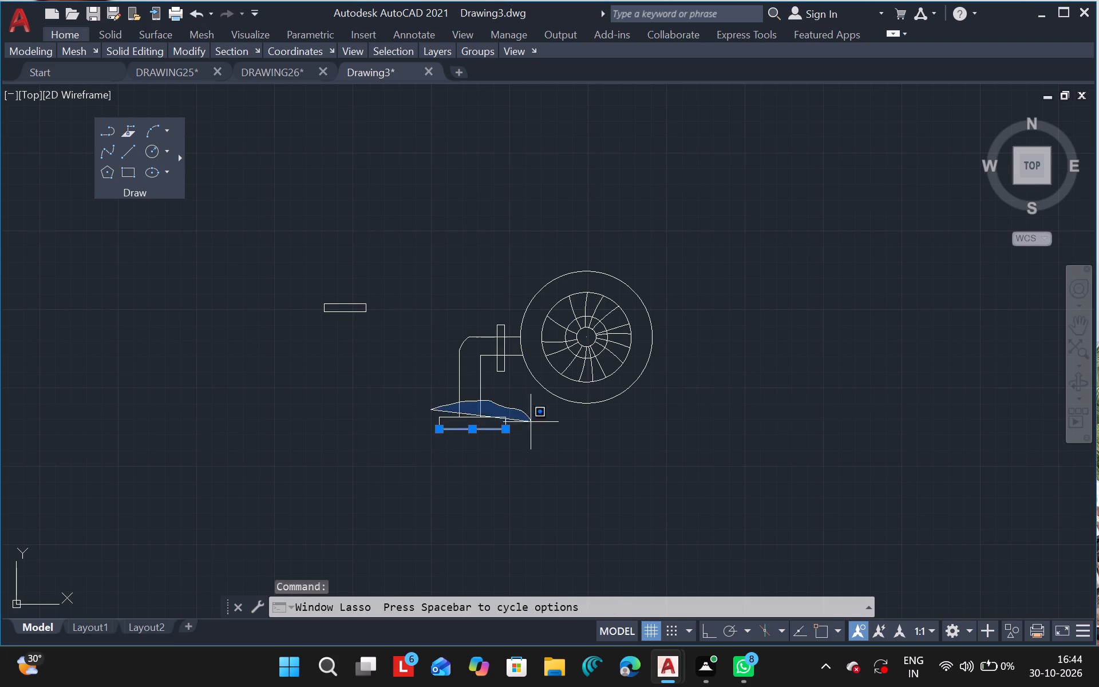
{"action": "left_click_drag", "start_coordinate": [531, 422], "coordinate": [357, 423]}
{"action": "key", "text": "Delete"}
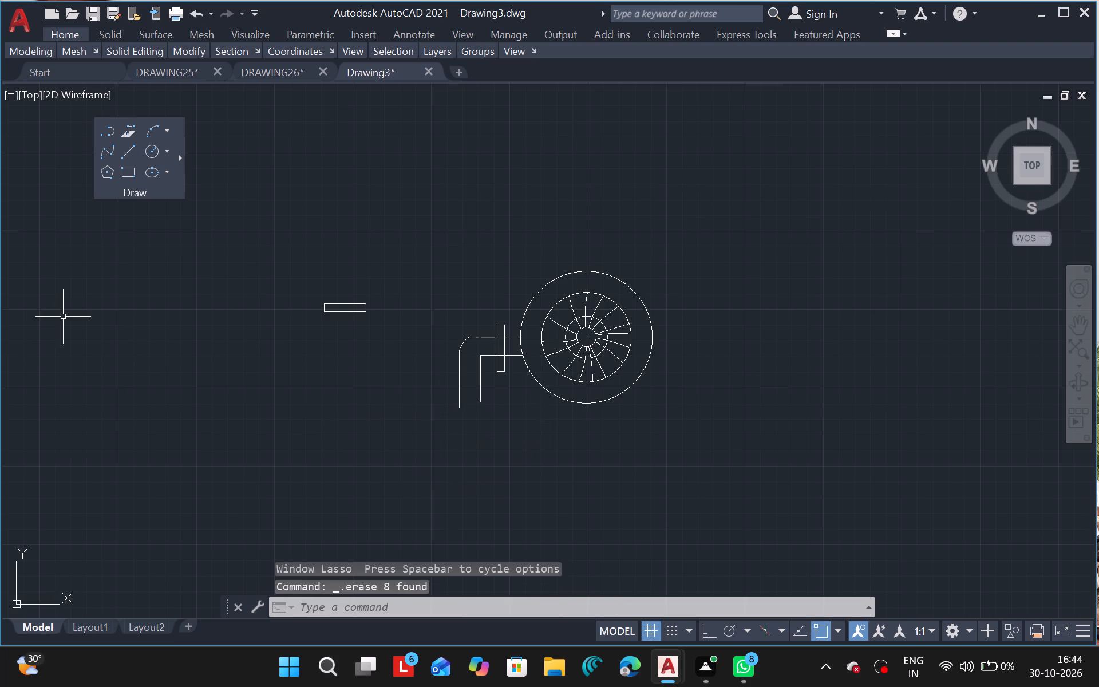
Draw a vertical line straight down from the lower end of the duct's outer vertical edge to lengthen it.
{"action": "left_click", "coordinate": [126, 153]}
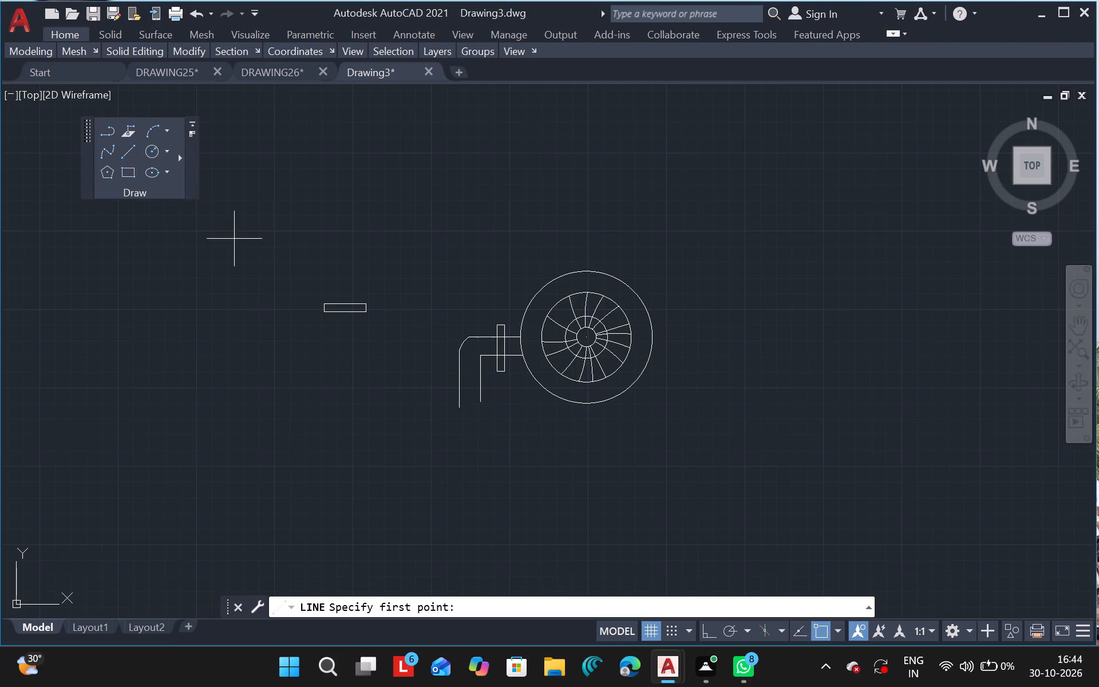
{"action": "left_click_drag", "start_coordinate": [460, 405], "coordinate": [452, 465]}
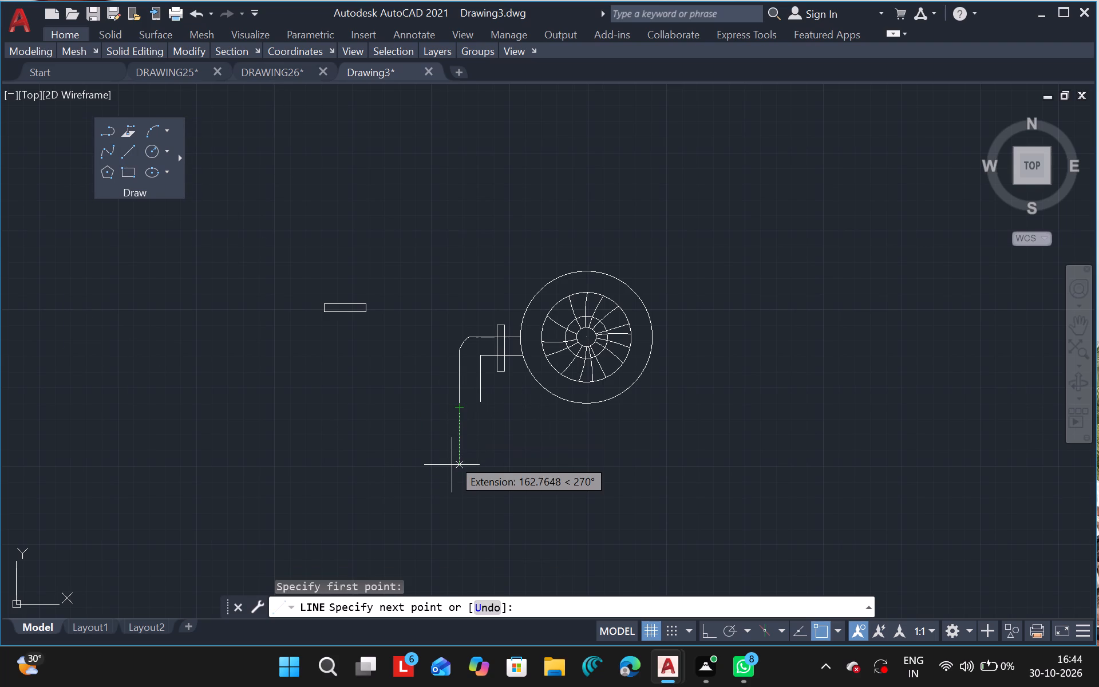
{"action": "left_click", "coordinate": [452, 496]}
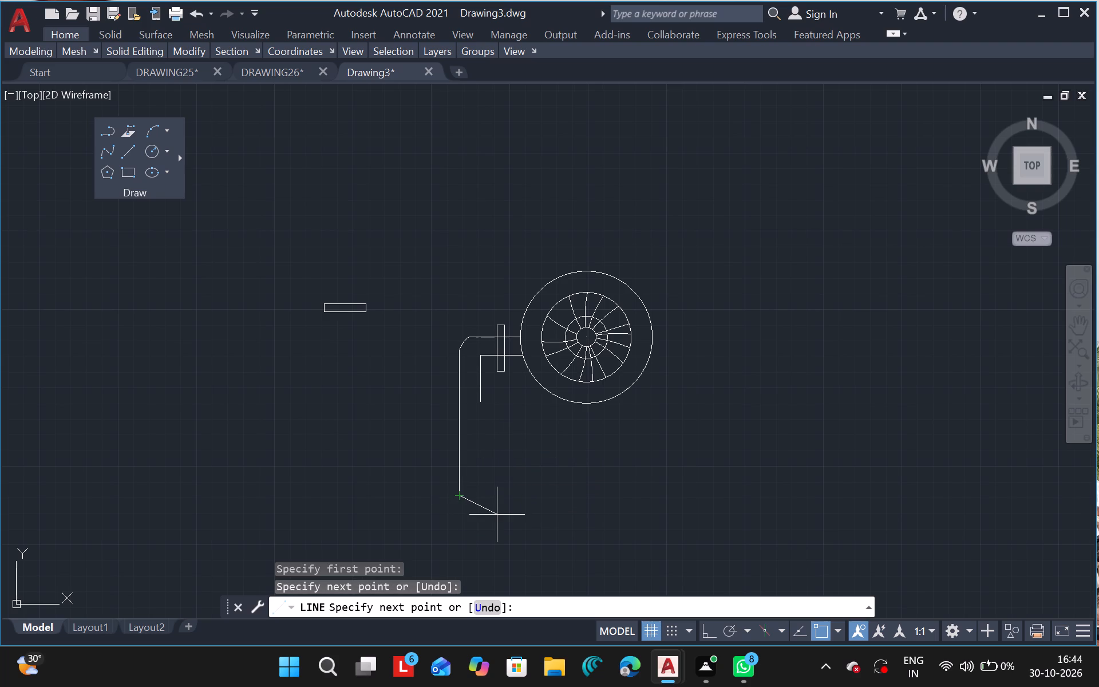
{"action": "key", "text": "Escape"}
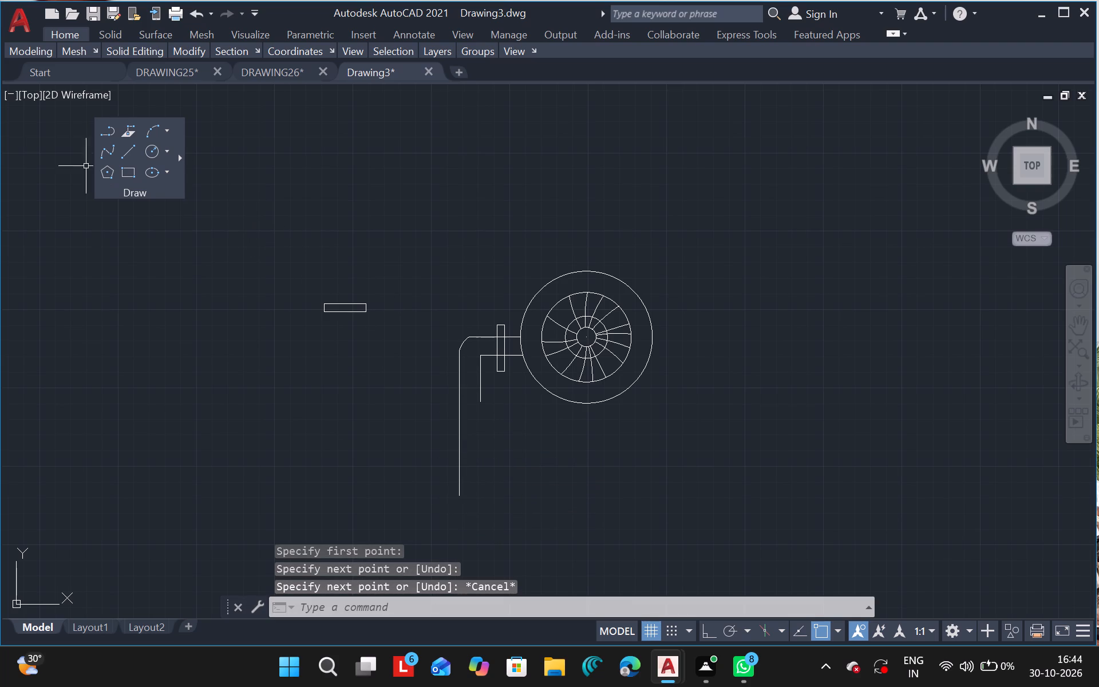
Draw a vertical line down from the lower end of the duct's inner vertical edge, level with the outer edge's lower end.
{"action": "left_click", "coordinate": [123, 154]}
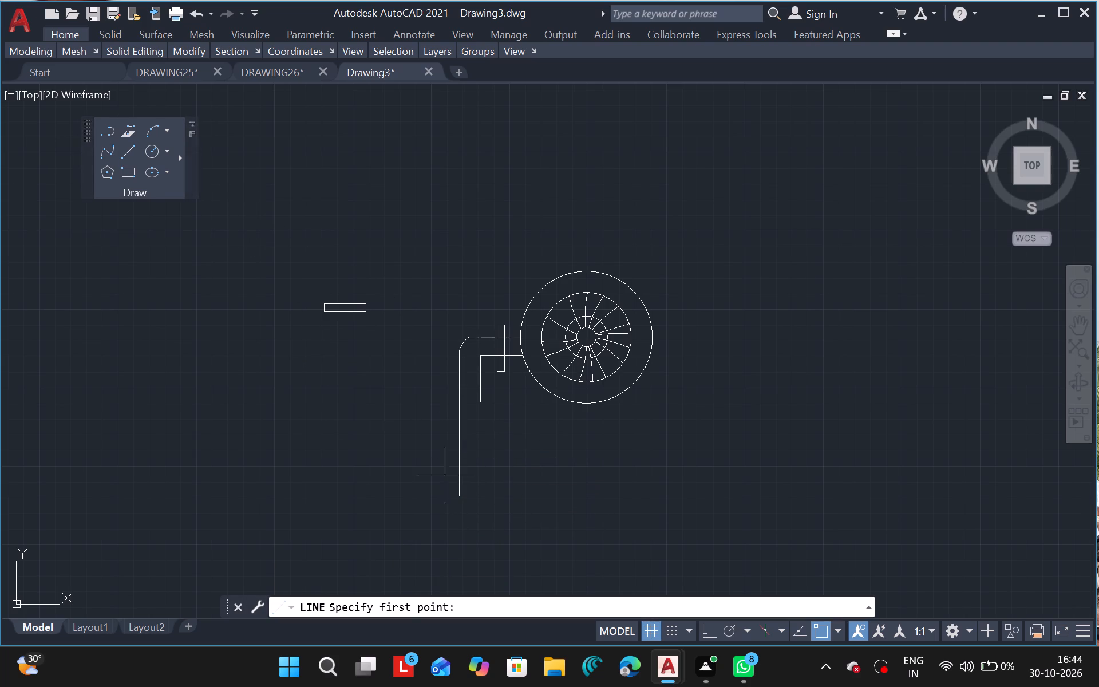
{"action": "left_click_drag", "start_coordinate": [484, 401], "coordinate": [479, 497]}
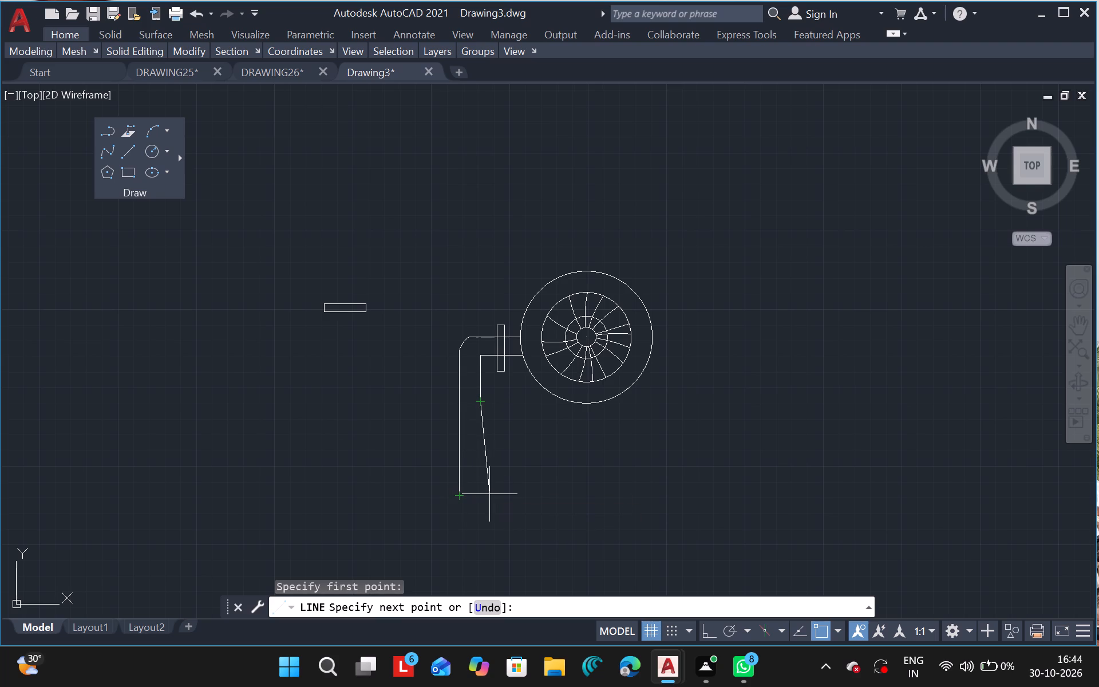
{"action": "left_click", "coordinate": [479, 496]}
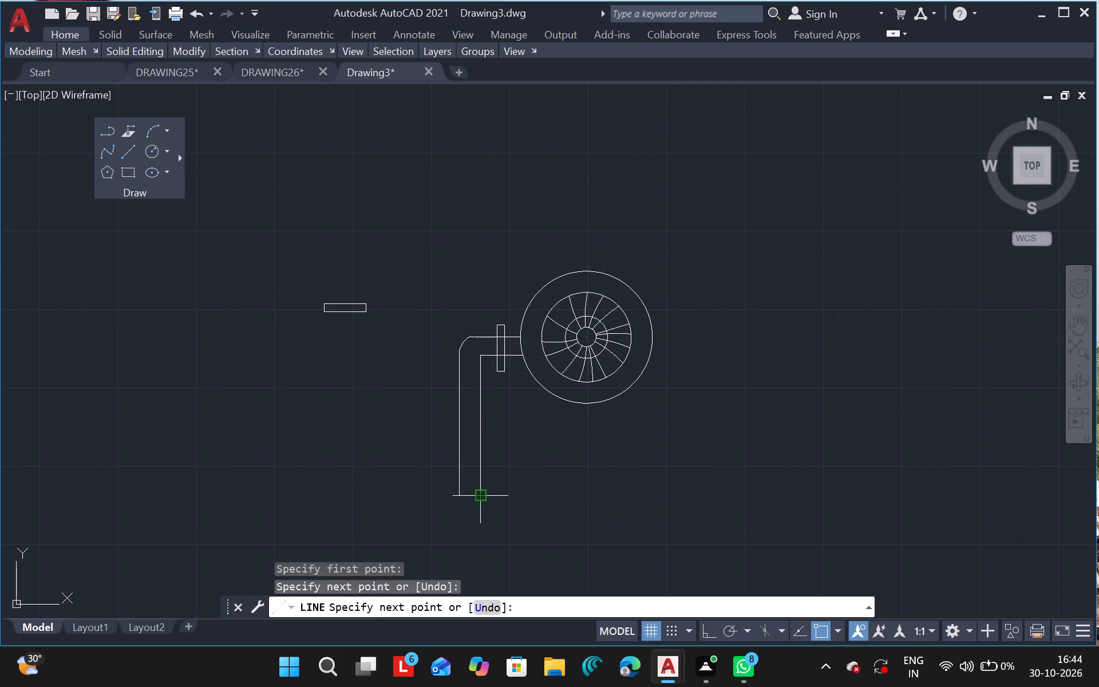
{"action": "key", "text": "Escape"}
Move the thin horizontal rectangle across the duct's two vertical lines, partway down the vertical leg.
{"action": "left_click_drag", "start_coordinate": [331, 278], "coordinate": [290, 246]}
{"action": "type", "text": "mo"}
{"action": "left_click", "coordinate": [305, 469]}
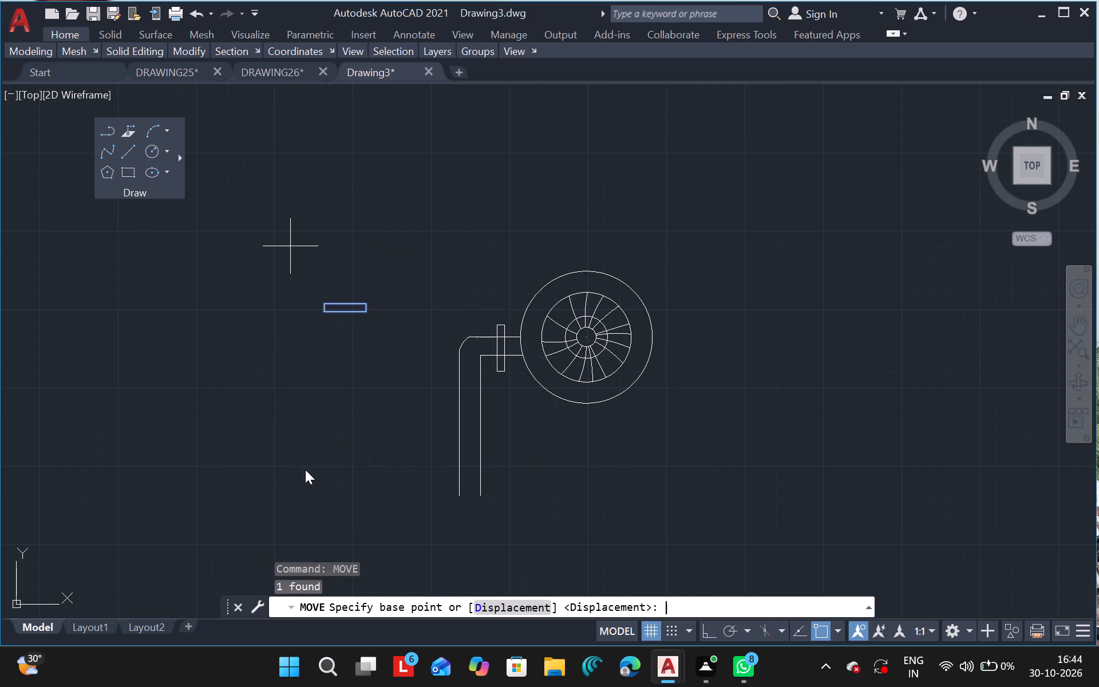
{"action": "left_click_drag", "start_coordinate": [227, 455], "coordinate": [315, 569]}
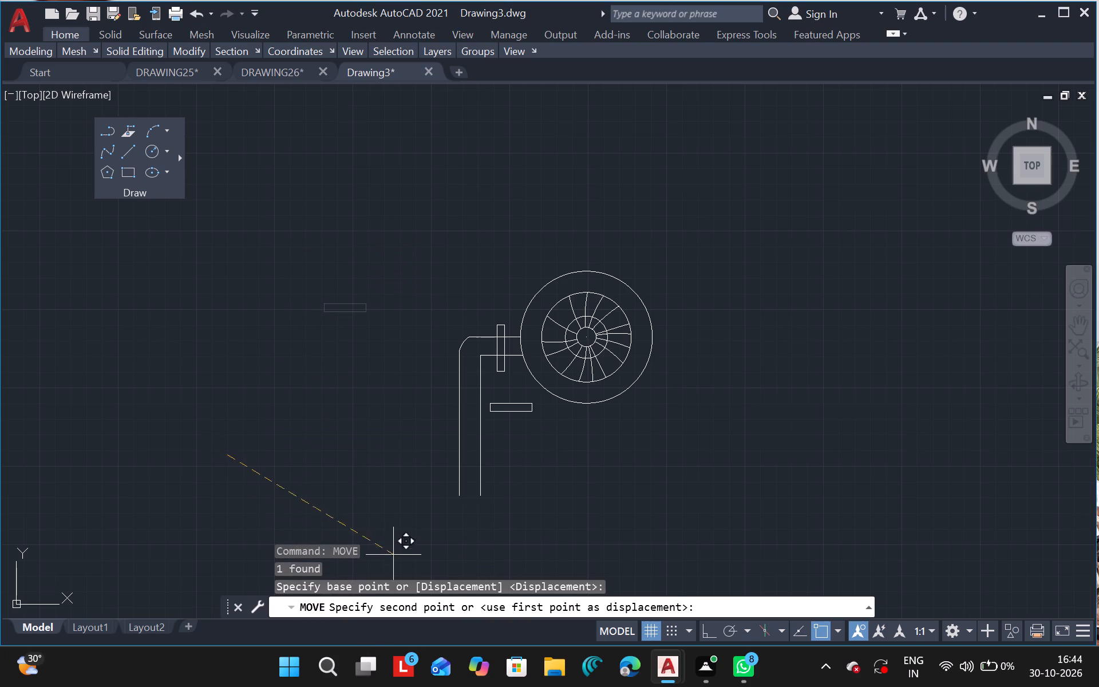
{"action": "left_click", "coordinate": [345, 641]}
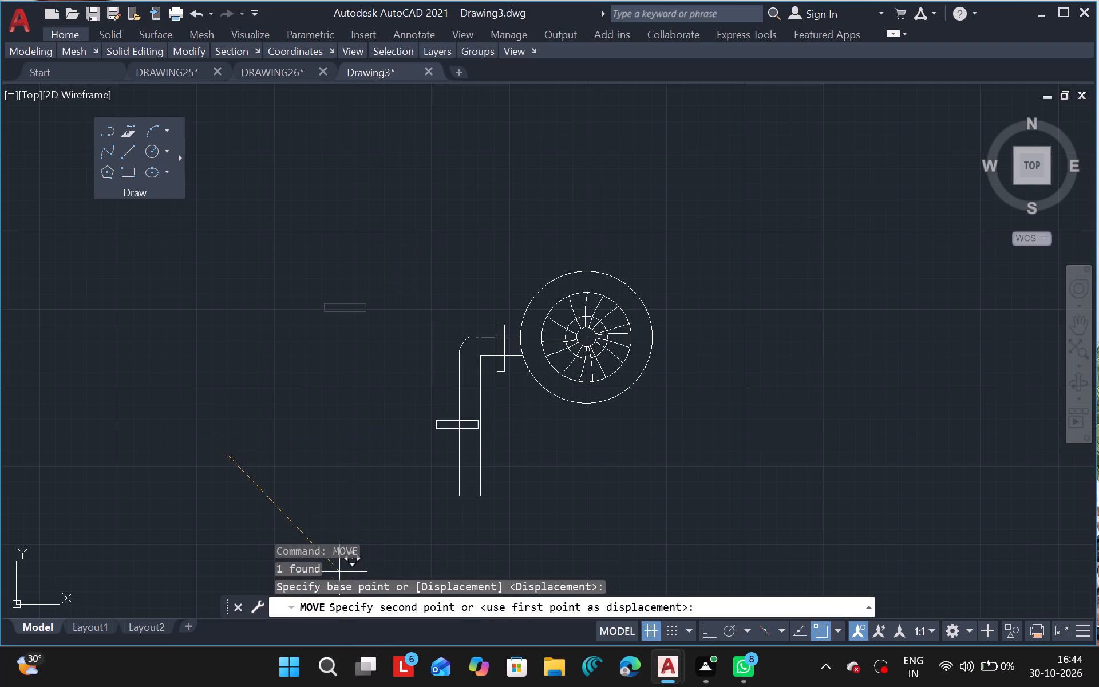
{"action": "left_click", "coordinate": [351, 596]}
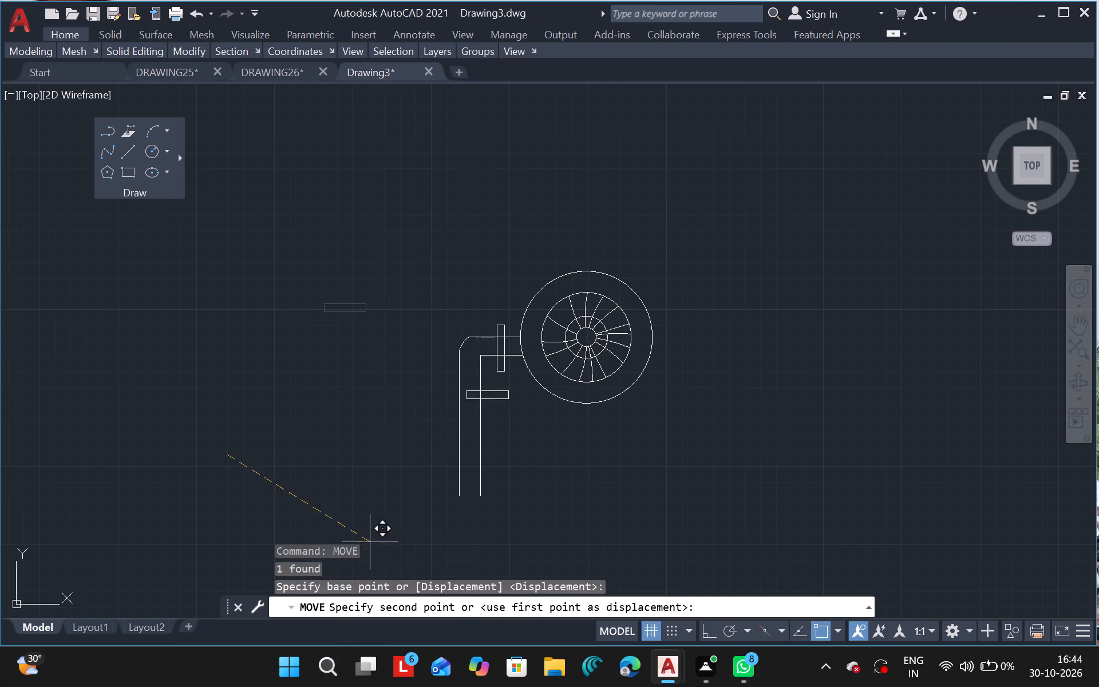
{"action": "left_click", "coordinate": [346, 568]}
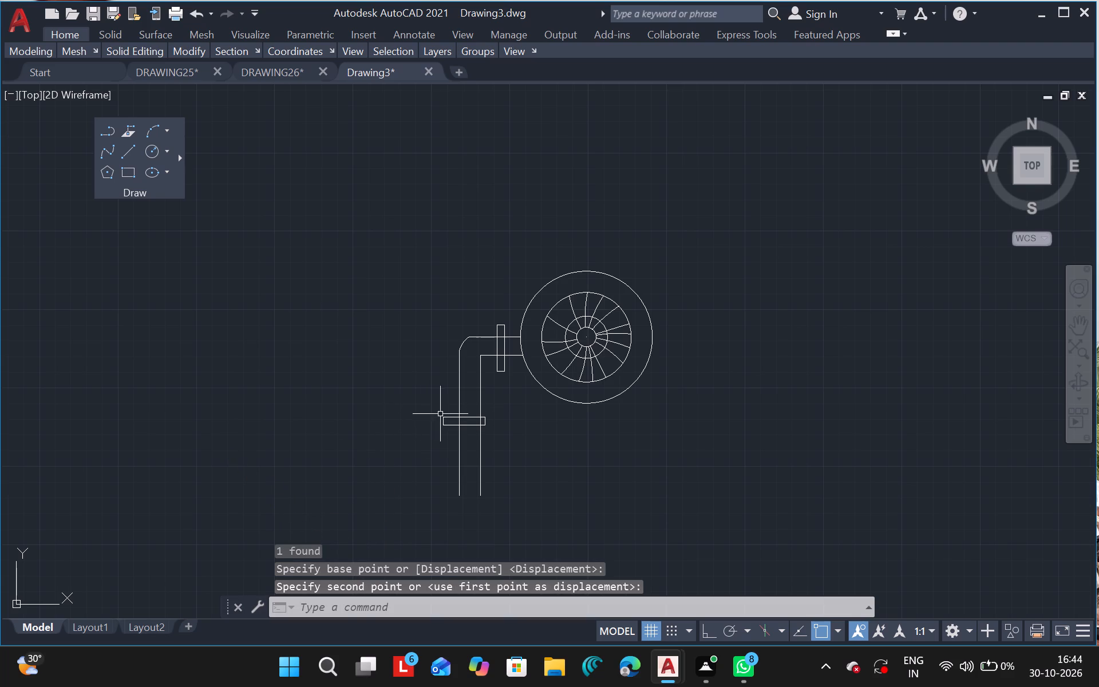
Move the thin rectangle down to the lower ends of the duct's vertical lines so it caps them as a flange.
{"action": "left_click_drag", "start_coordinate": [428, 410], "coordinate": [390, 419]}
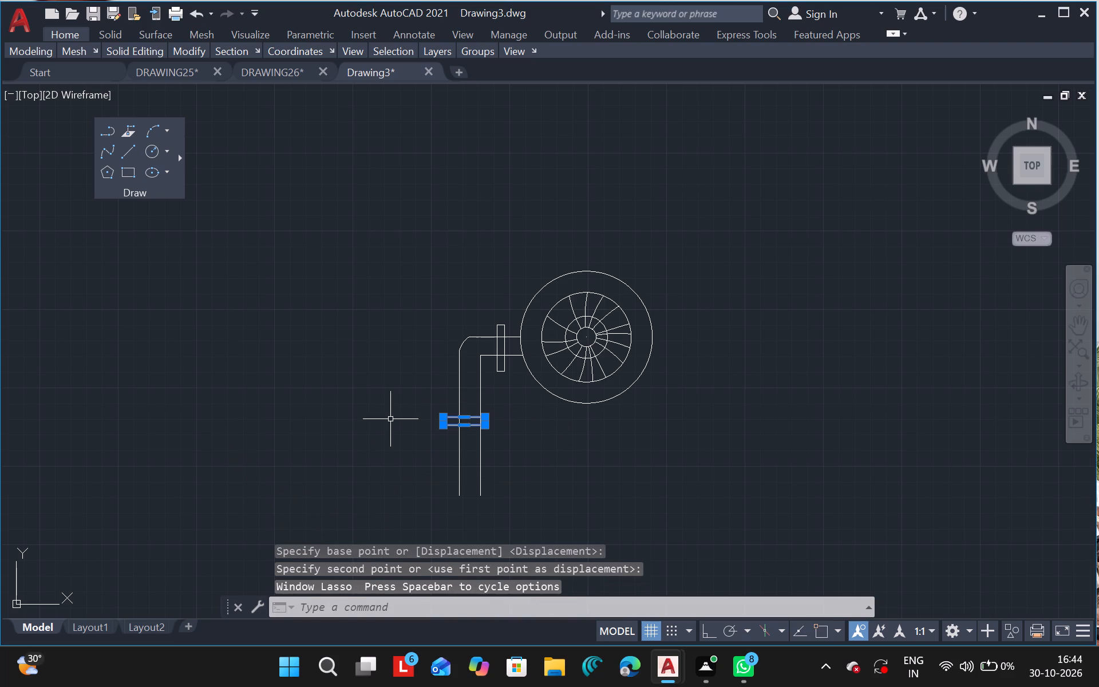
{"action": "type", "text": "mo"}
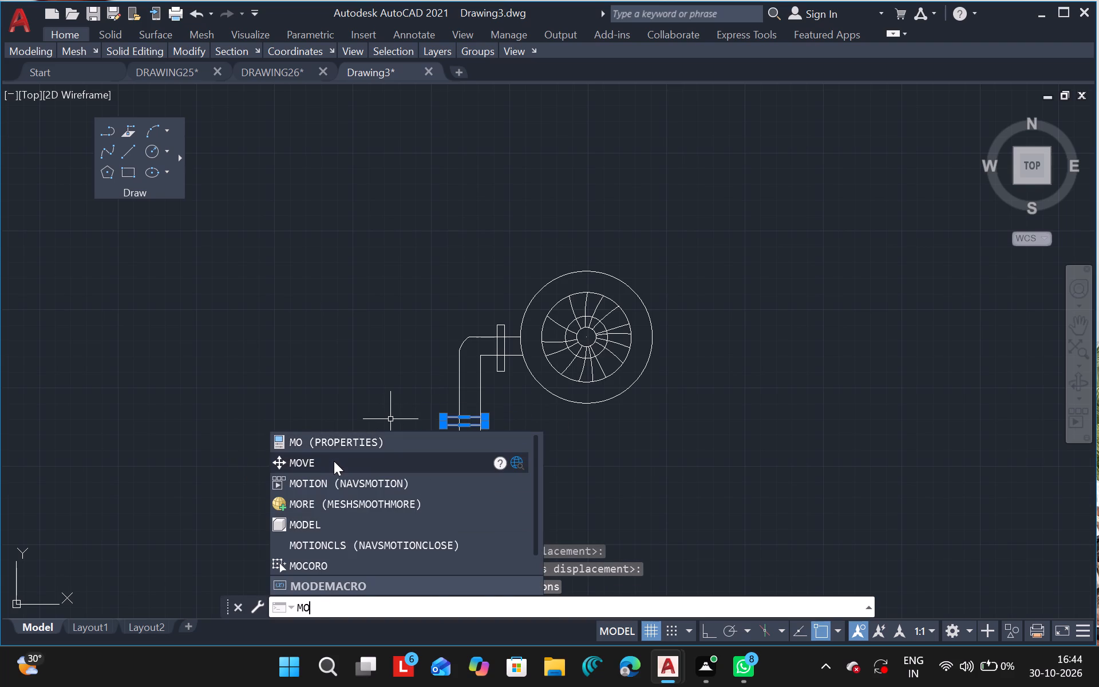
{"action": "left_click", "coordinate": [330, 462]}
{"action": "left_click_drag", "start_coordinate": [691, 462], "coordinate": [714, 500]}
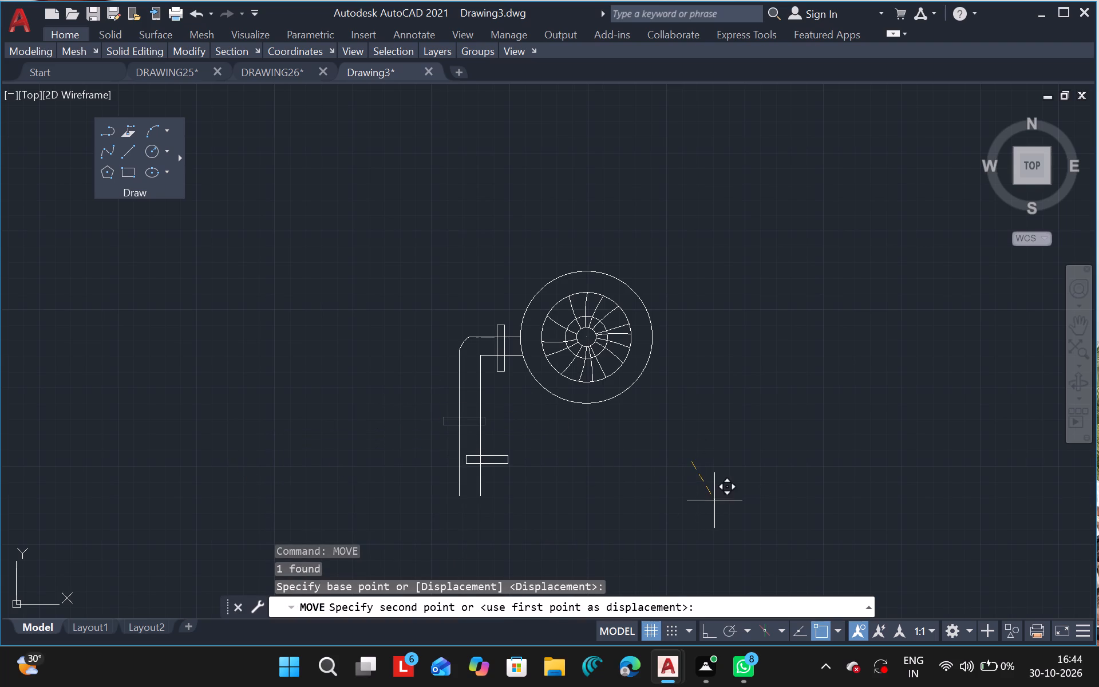
{"action": "left_click", "coordinate": [698, 540]}
{"action": "key", "text": "Escape"}
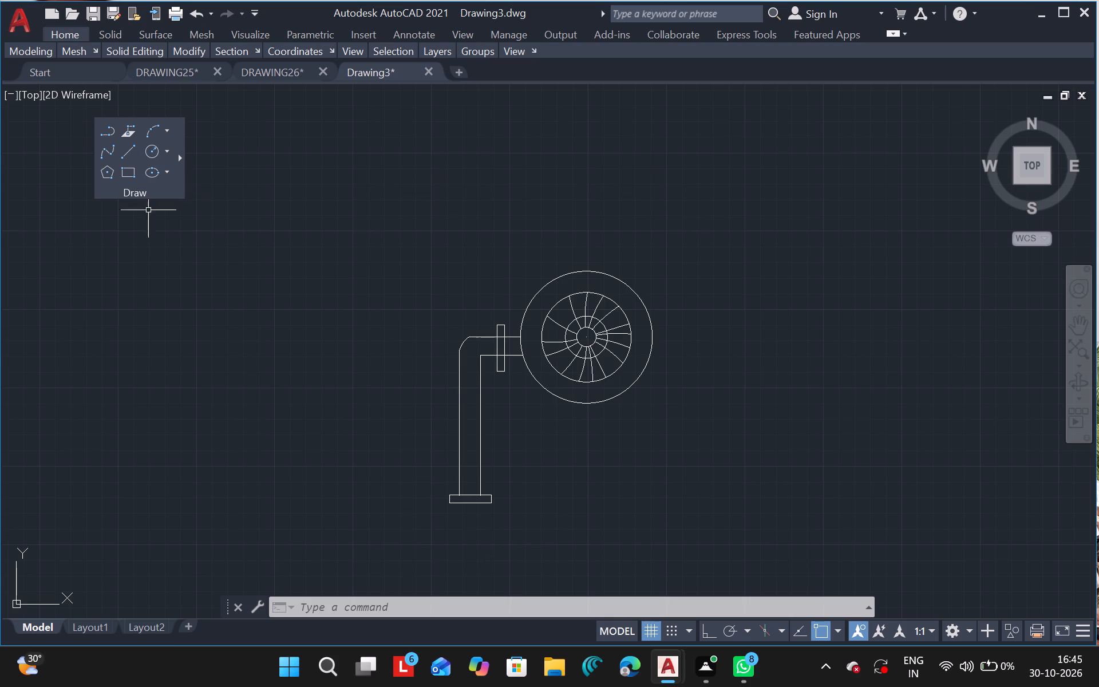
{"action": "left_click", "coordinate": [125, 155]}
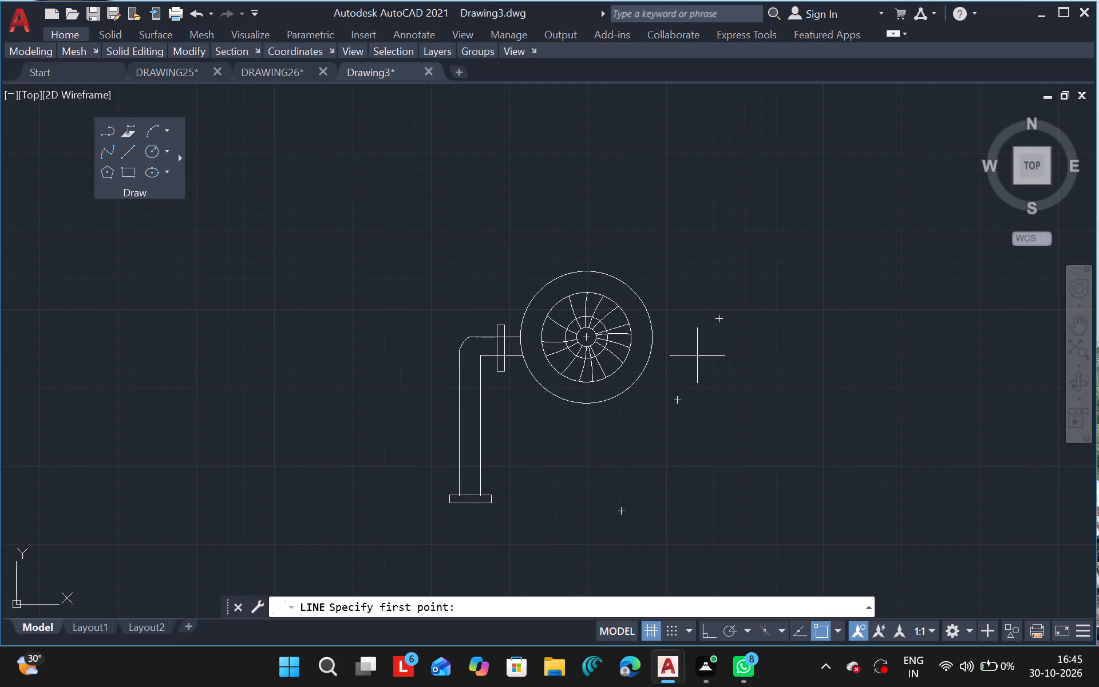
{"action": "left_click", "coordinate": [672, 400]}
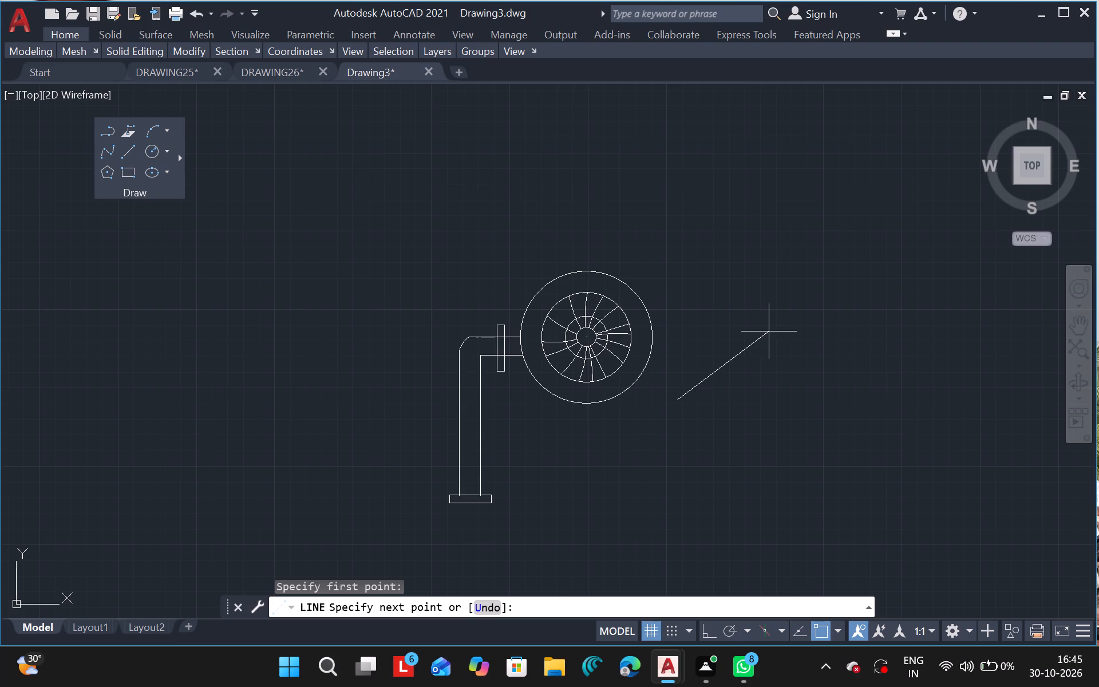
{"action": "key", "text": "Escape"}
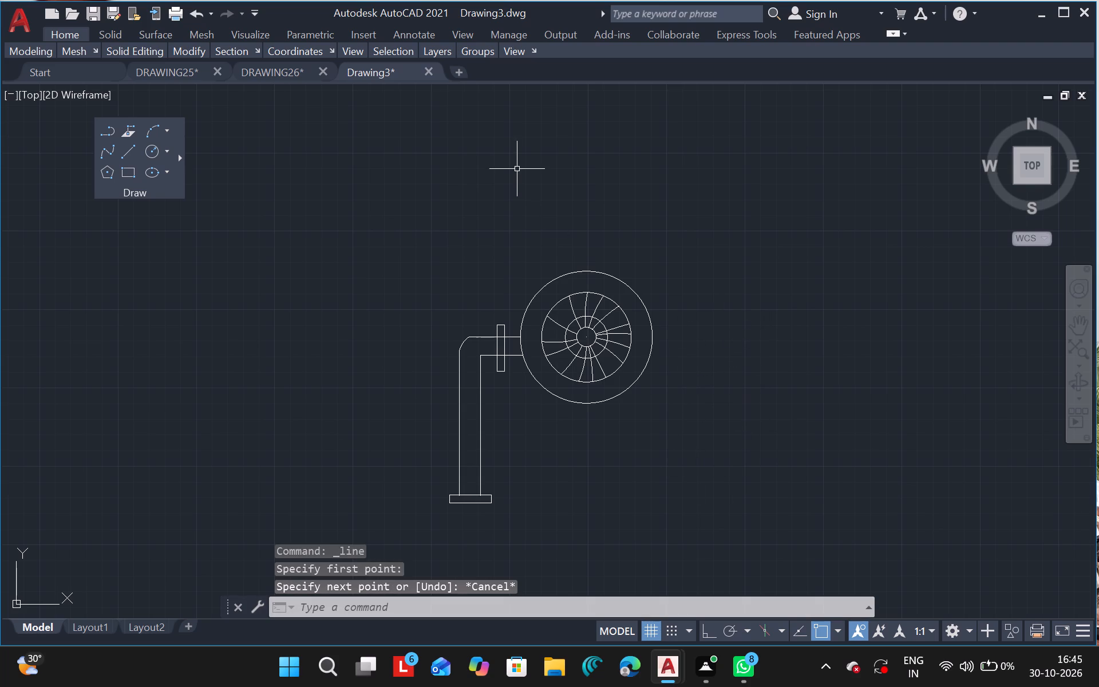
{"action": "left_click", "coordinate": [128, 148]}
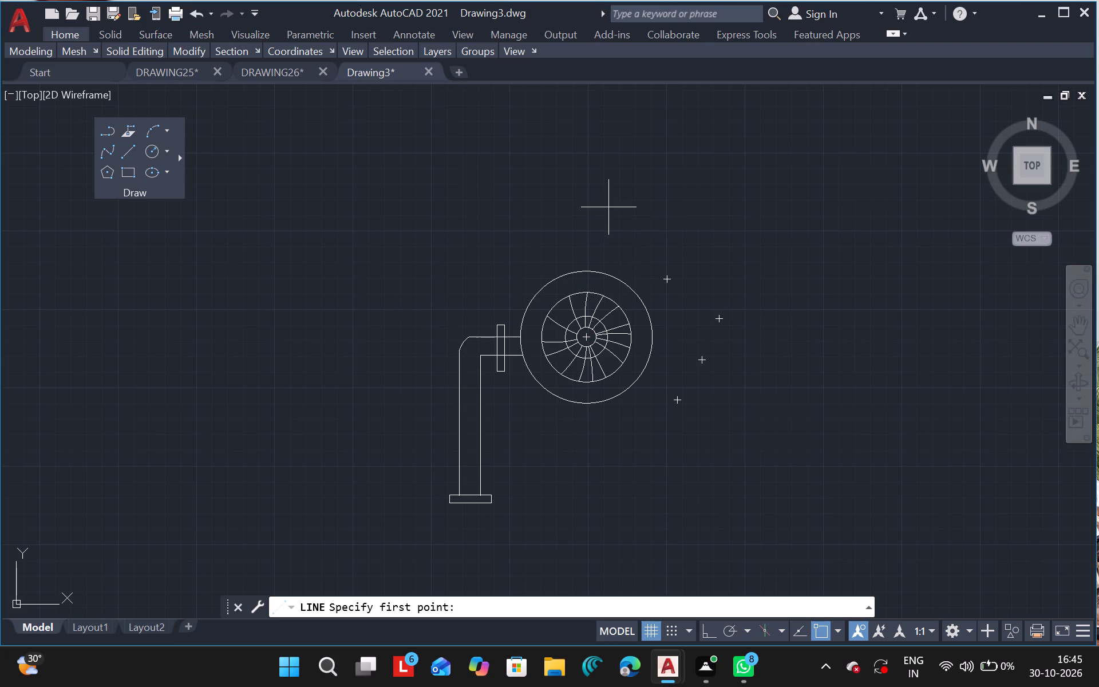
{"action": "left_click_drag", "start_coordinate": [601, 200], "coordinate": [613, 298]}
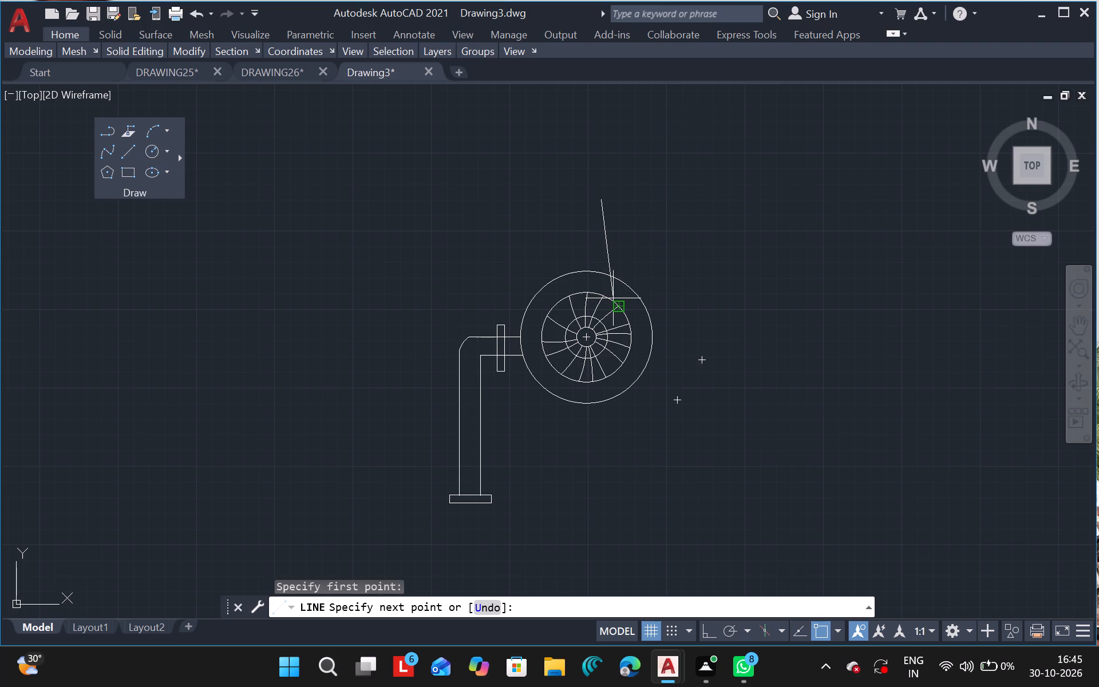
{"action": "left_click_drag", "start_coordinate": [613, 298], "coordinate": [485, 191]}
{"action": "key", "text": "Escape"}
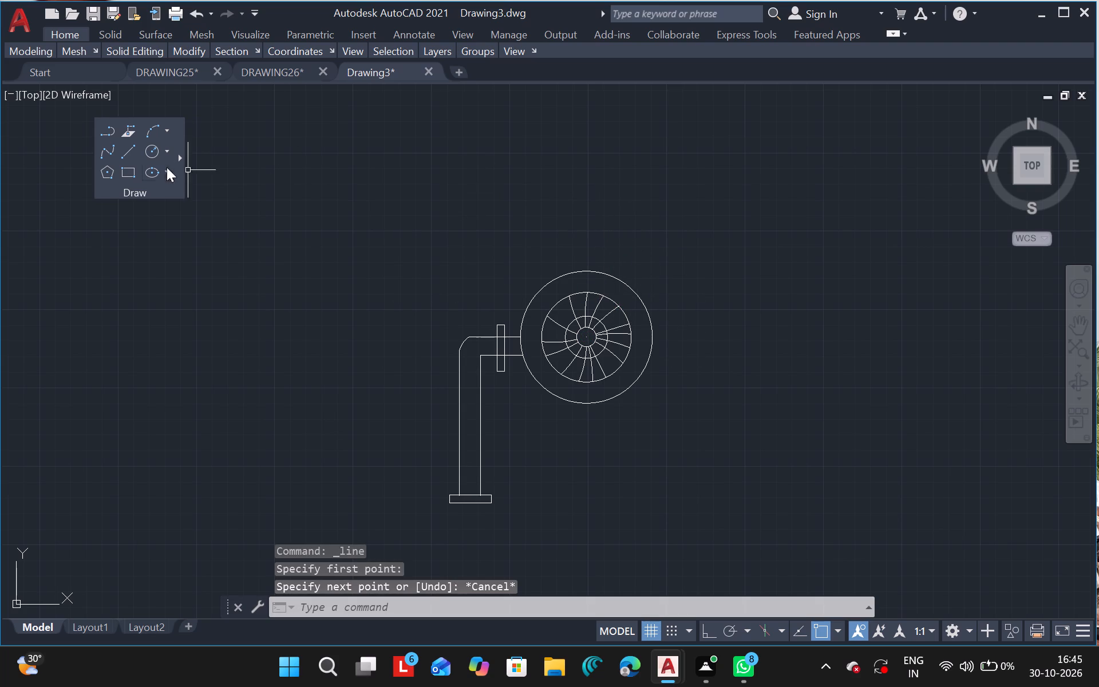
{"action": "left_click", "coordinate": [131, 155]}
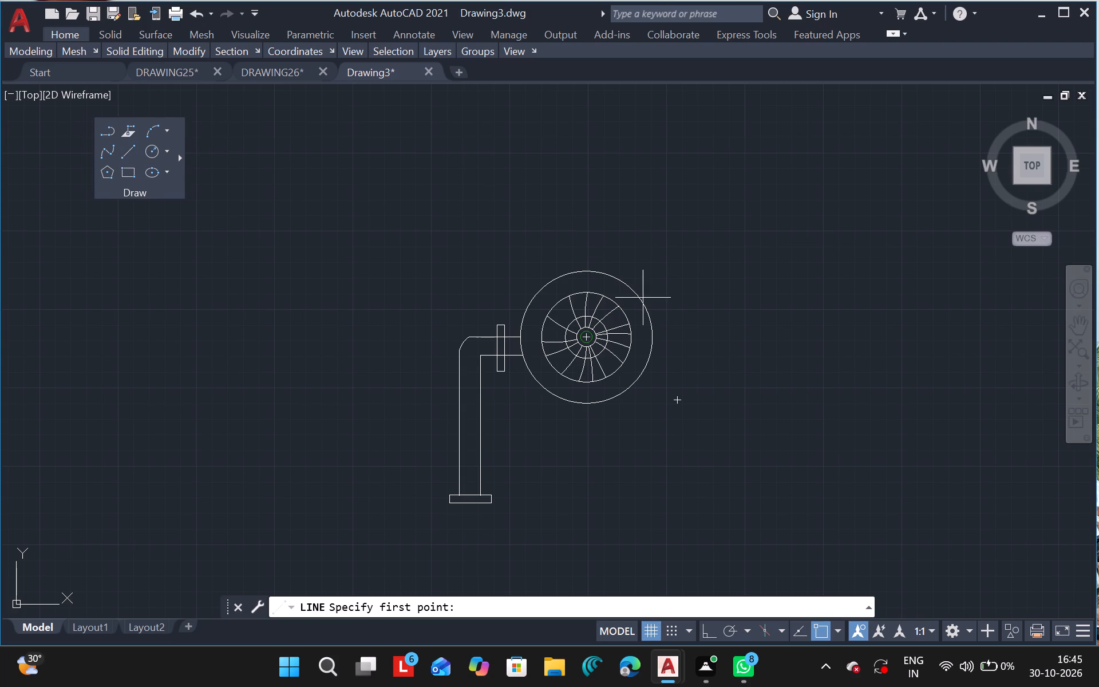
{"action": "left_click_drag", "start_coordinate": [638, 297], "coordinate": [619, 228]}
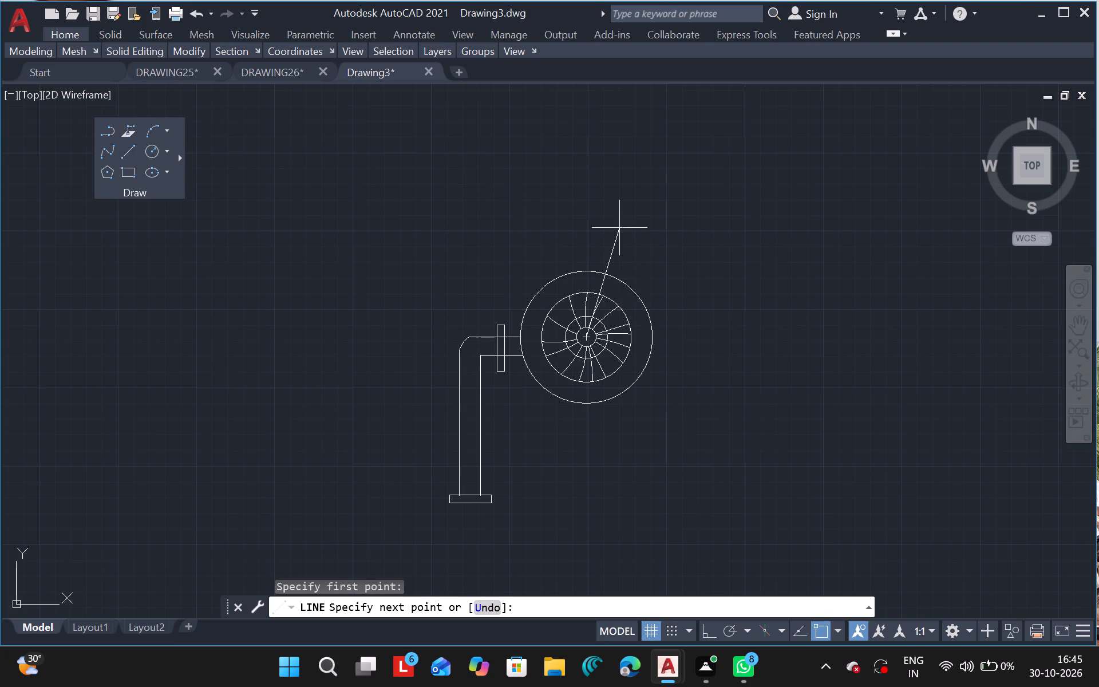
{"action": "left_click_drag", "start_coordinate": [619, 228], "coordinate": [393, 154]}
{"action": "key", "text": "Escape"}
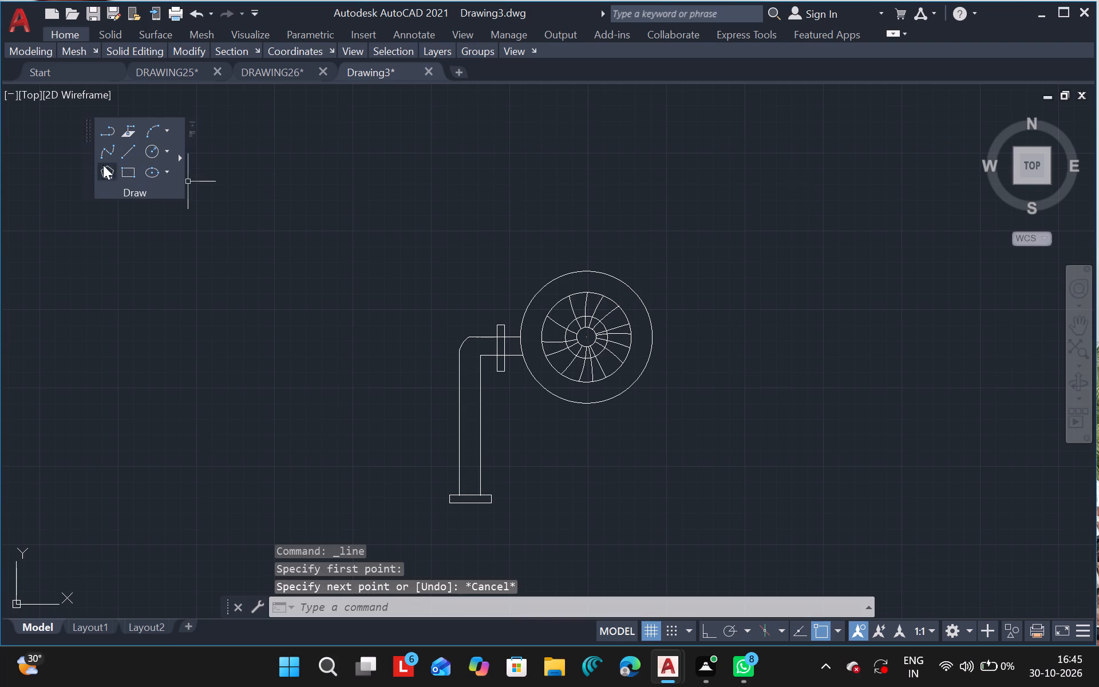
Draw a long vertical line in the empty area beside the wheel, on the side away from the duct.
{"action": "left_click", "coordinate": [118, 151]}
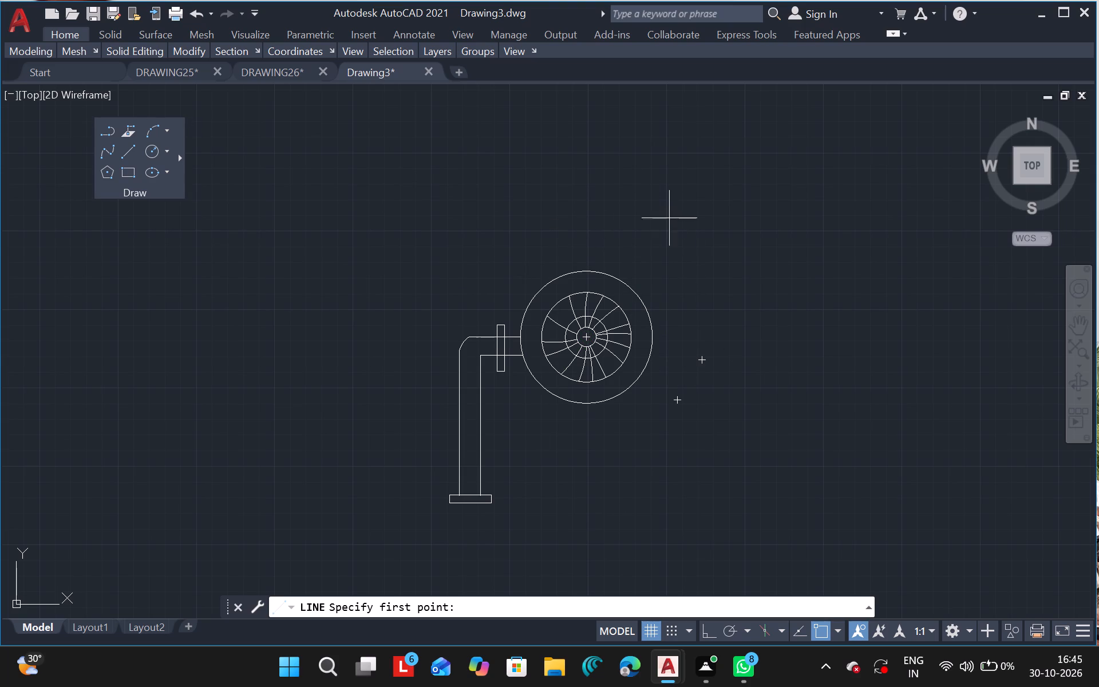
{"action": "left_click", "coordinate": [765, 208]}
{"action": "left_click_drag", "start_coordinate": [765, 208], "coordinate": [763, 390]}
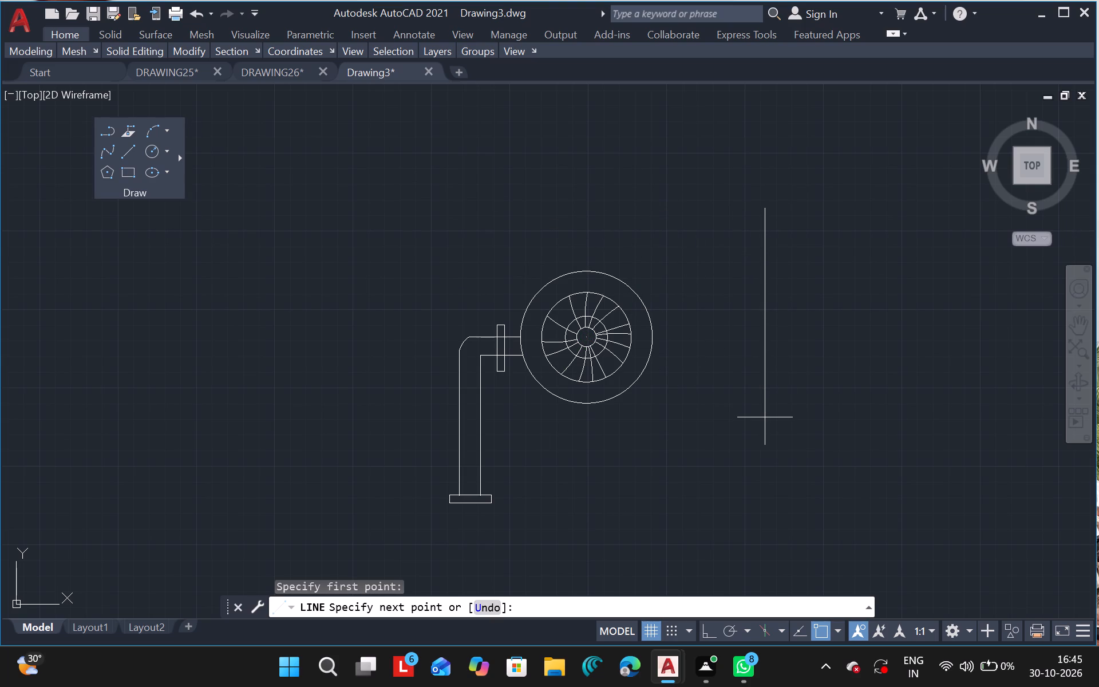
{"action": "left_click", "coordinate": [765, 417]}
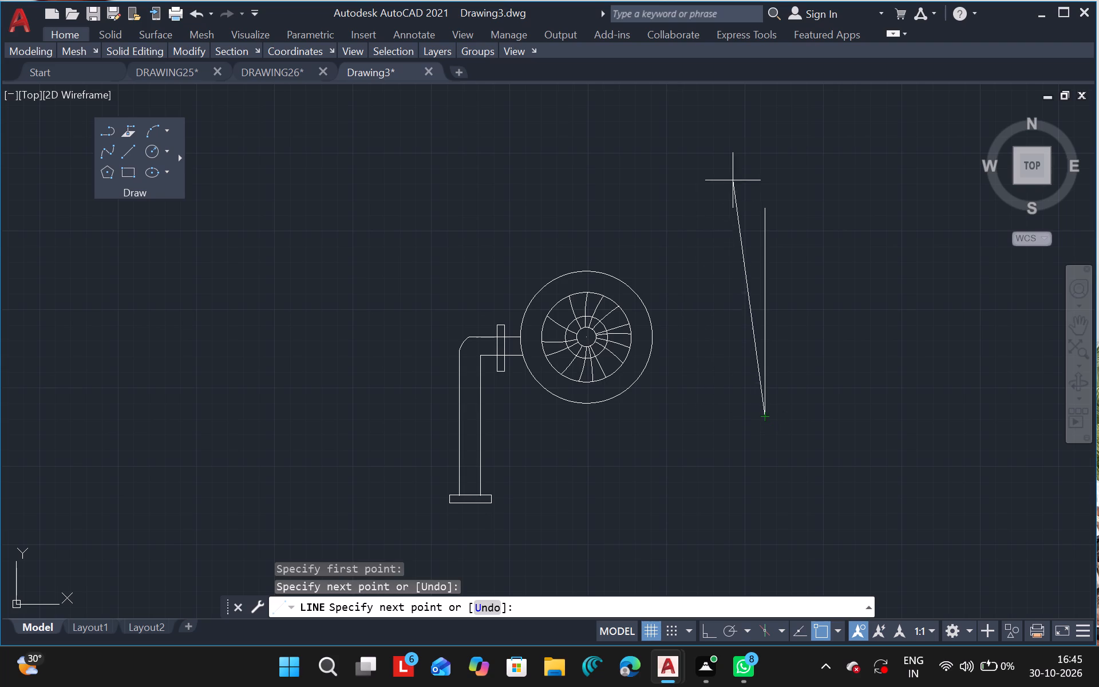
{"action": "key", "text": "Escape"}
Move the long vertical line above the wheel so its lower end meets the top of the outer circle, slightly off-centre away from the duct.
{"action": "left_click_drag", "start_coordinate": [720, 194], "coordinate": [873, 379]}
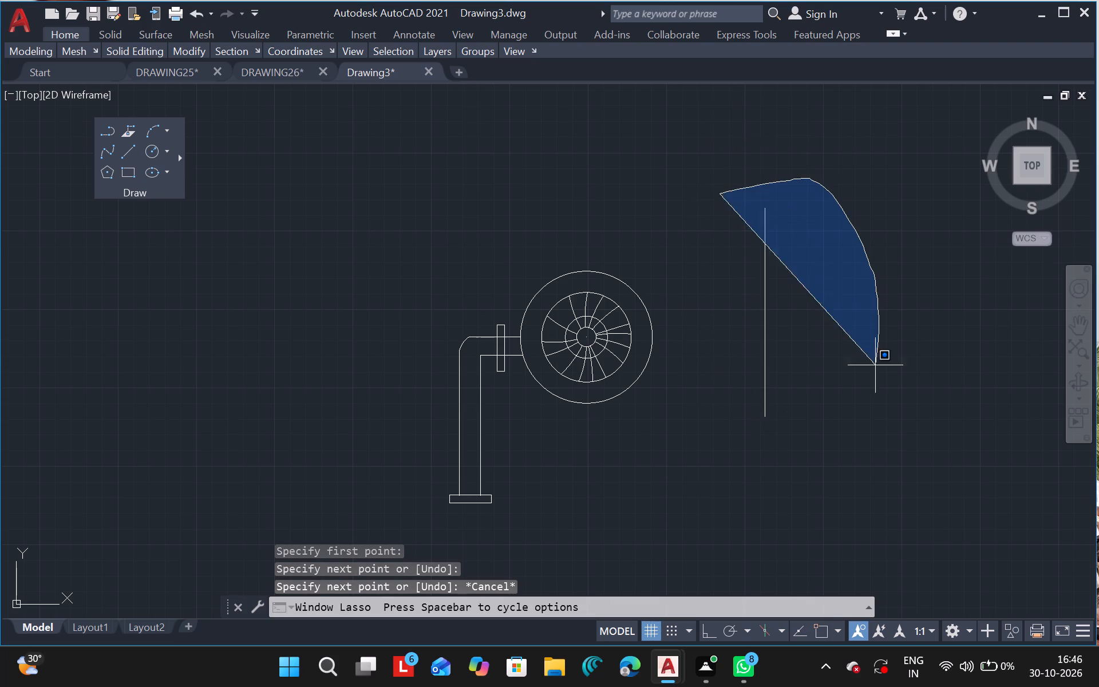
{"action": "left_click_drag", "start_coordinate": [873, 379], "coordinate": [790, 258]}
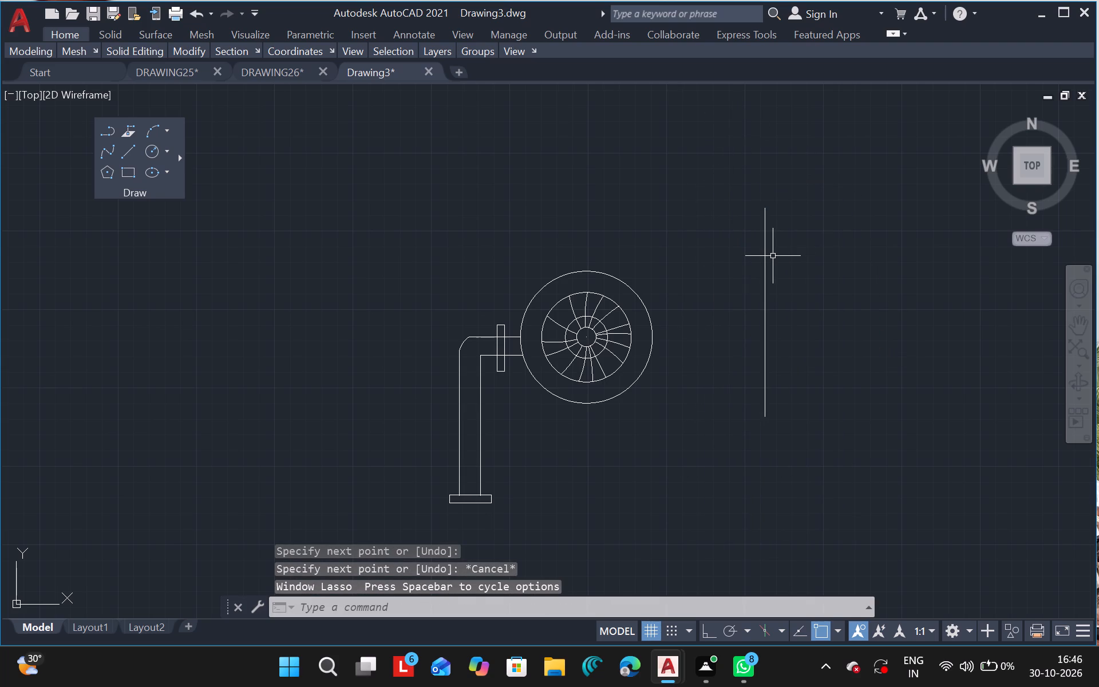
{"action": "left_click_drag", "start_coordinate": [766, 256], "coordinate": [856, 331]}
{"action": "key", "text": "comma"}
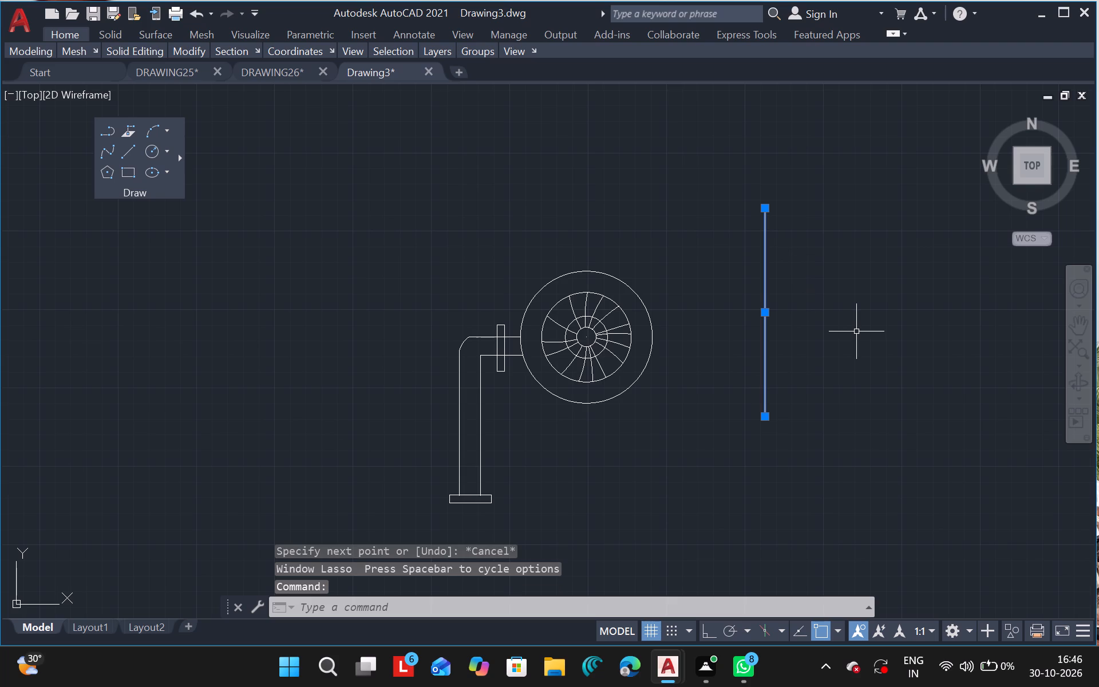
{"action": "key", "text": "BackSpace"}
{"action": "type", "text": "mo"}
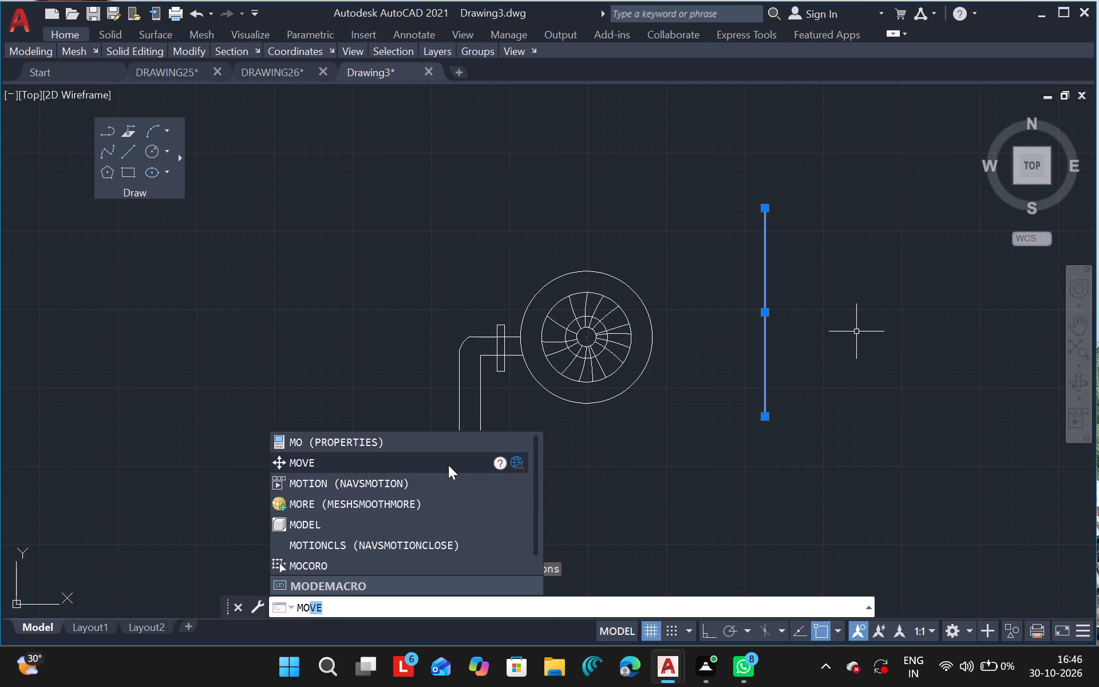
{"action": "left_click", "coordinate": [448, 465]}
{"action": "left_click_drag", "start_coordinate": [1031, 398], "coordinate": [893, 341]}
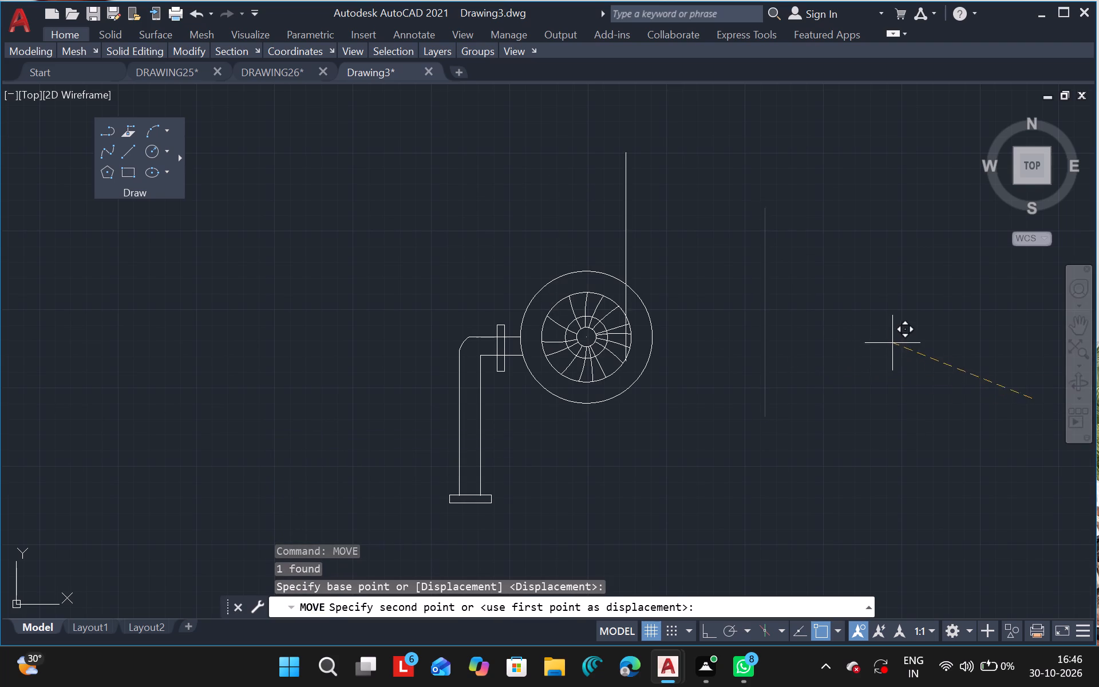
{"action": "left_click_drag", "start_coordinate": [893, 341], "coordinate": [895, 297]}
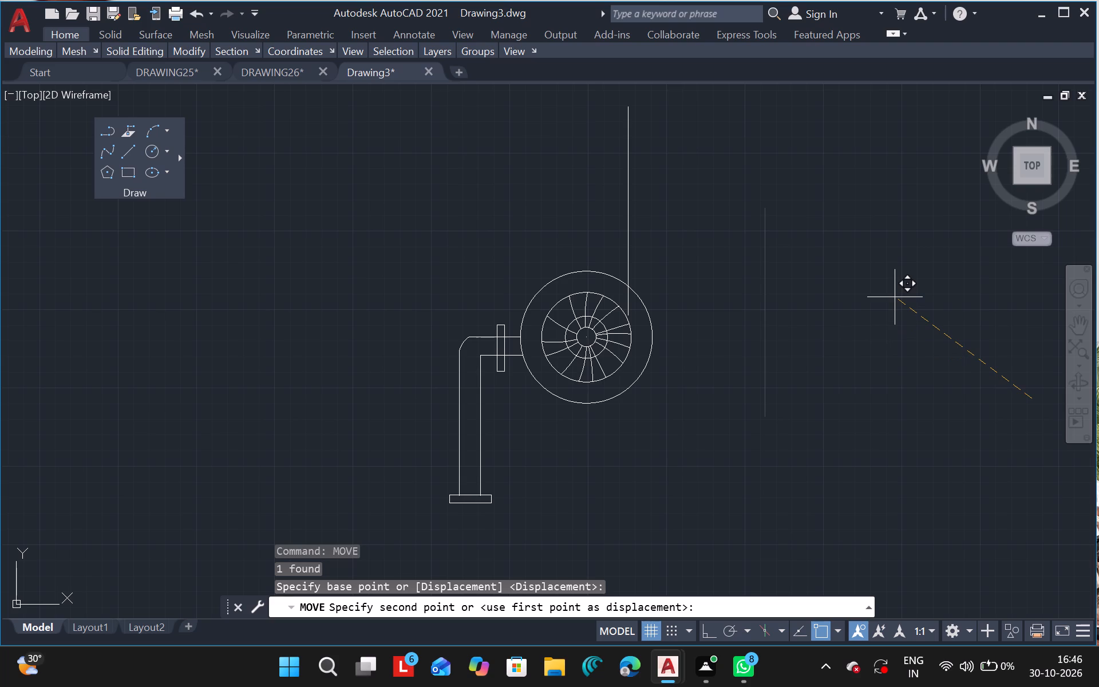
{"action": "left_click_drag", "start_coordinate": [895, 297], "coordinate": [886, 295]}
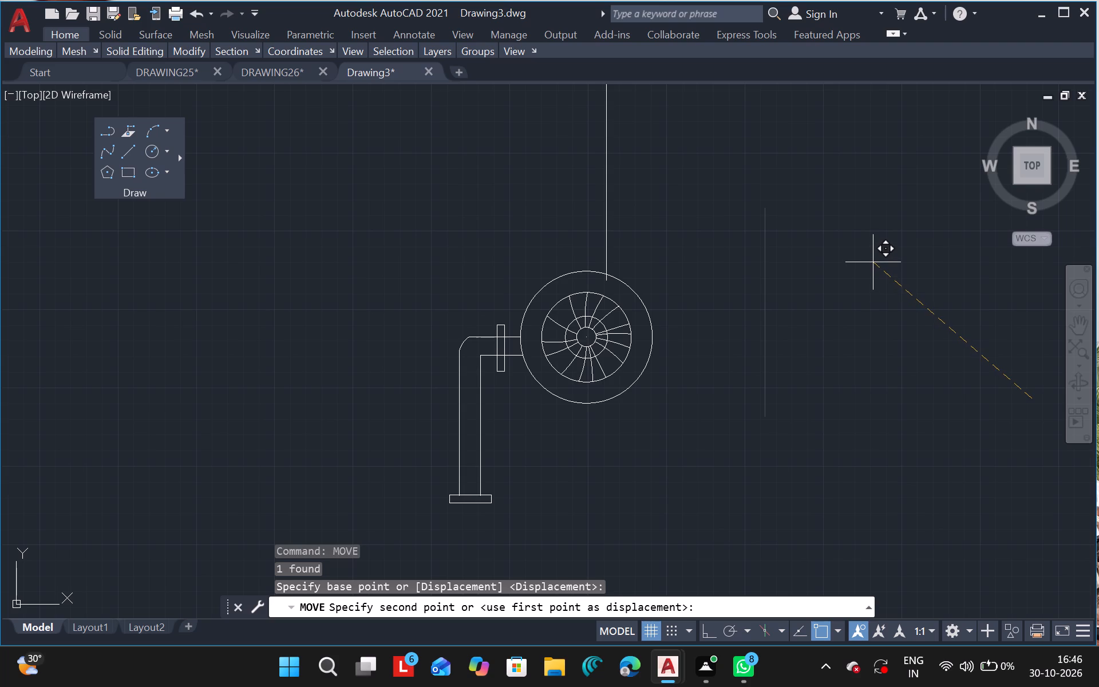
{"action": "left_click", "coordinate": [873, 260]}
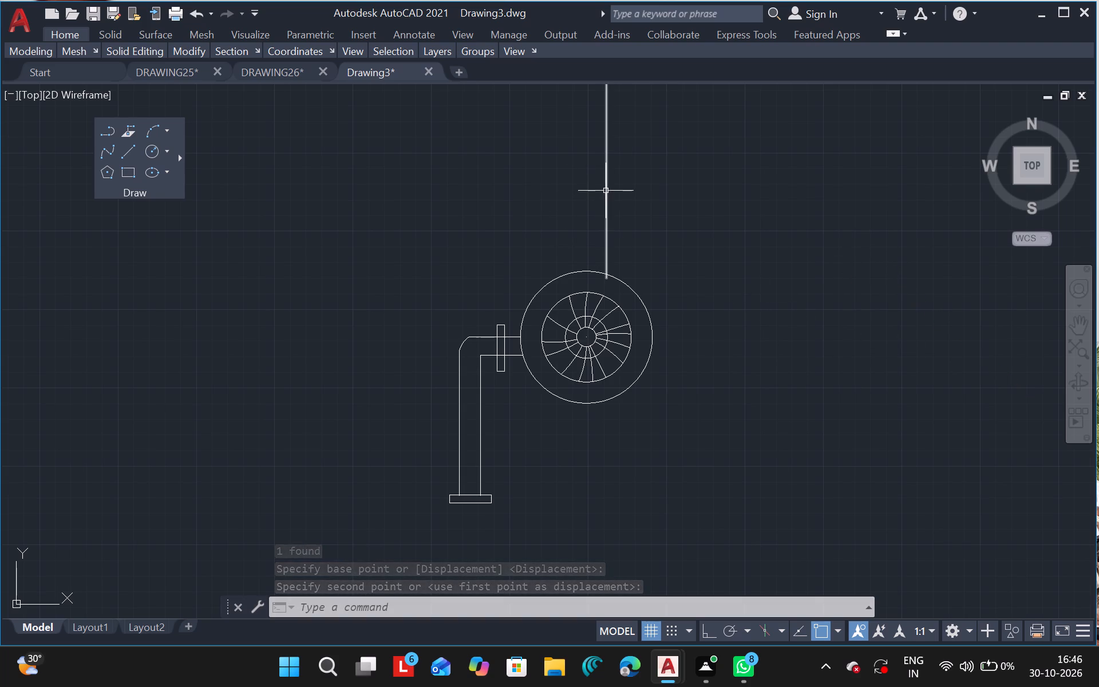
Move the long vertical line slightly upward so its lower end sits on the outer circle near its top.
{"action": "left_click_drag", "start_coordinate": [606, 191], "coordinate": [905, 407]}
{"action": "type", "text": "mo"}
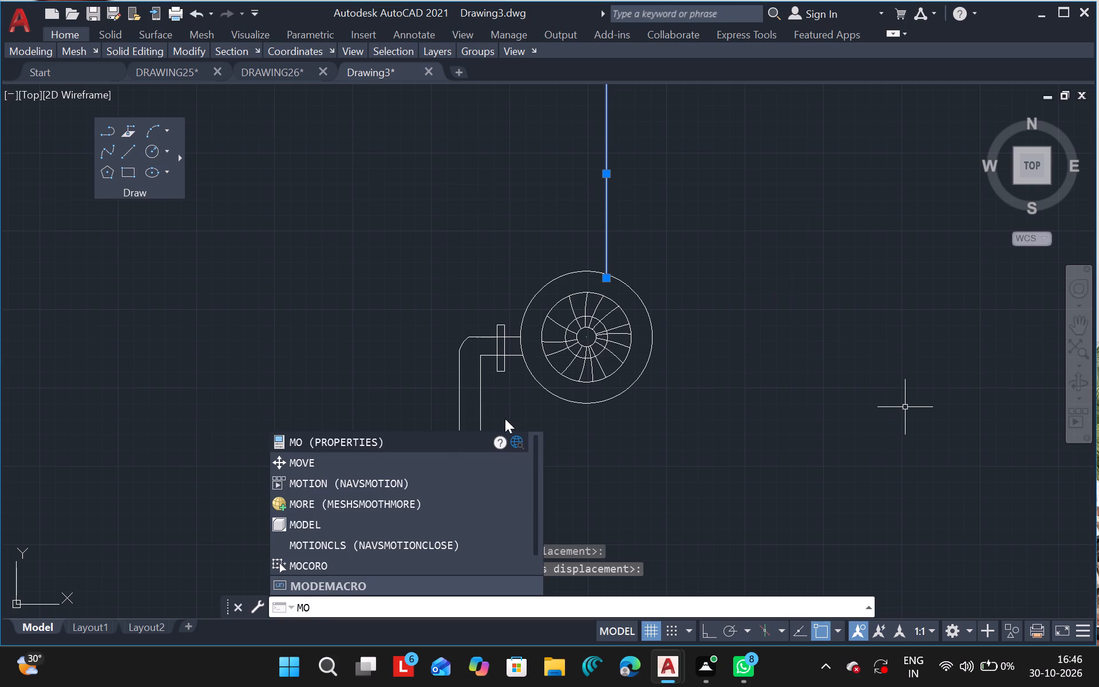
{"action": "left_click", "coordinate": [438, 453]}
{"action": "left_click_drag", "start_coordinate": [851, 289], "coordinate": [883, 342]}
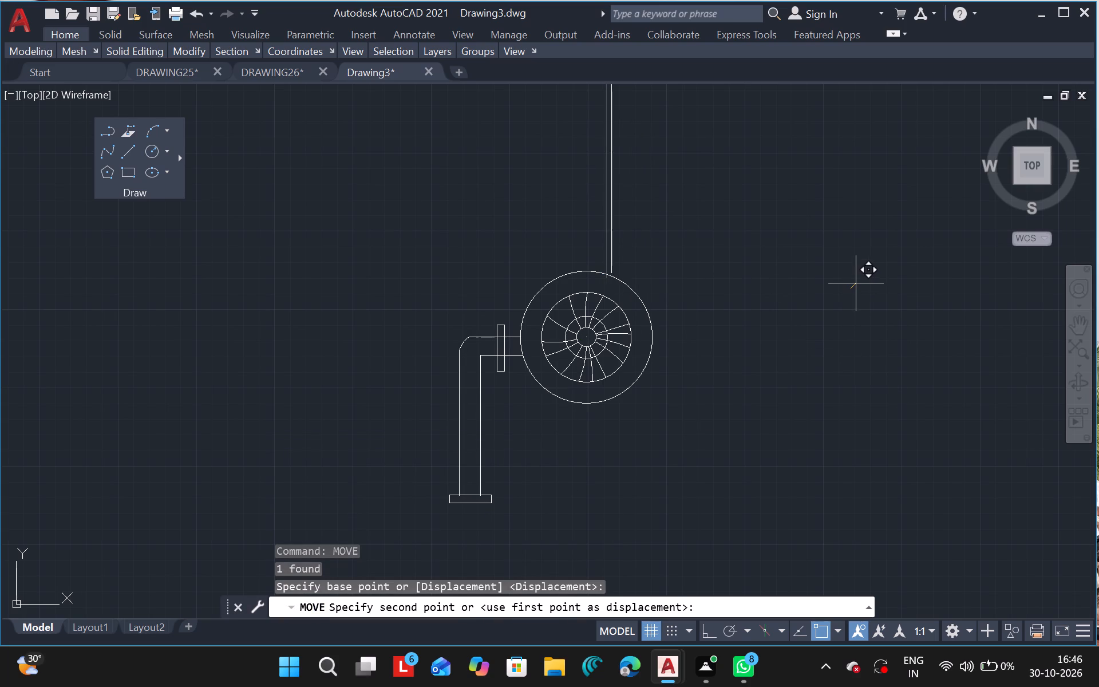
{"action": "left_click", "coordinate": [851, 283]}
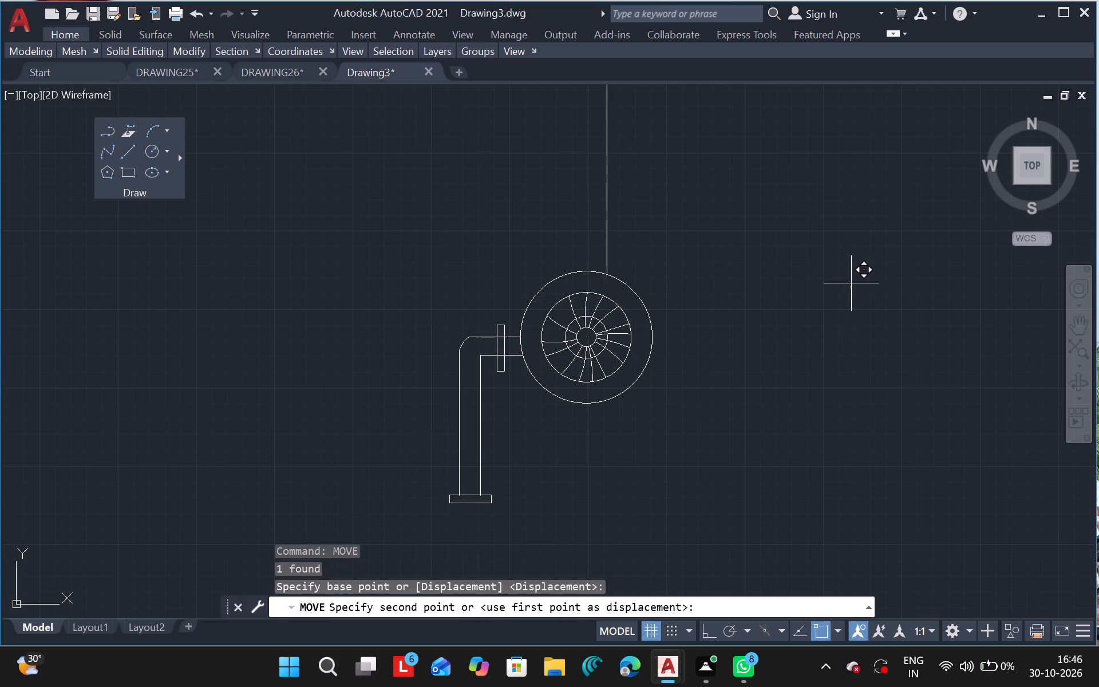
Copy the long vertical line farther from the duct and slightly lower, so the copy's lower end meets the outer circle.
{"action": "left_click_drag", "start_coordinate": [609, 221], "coordinate": [1098, 595]}
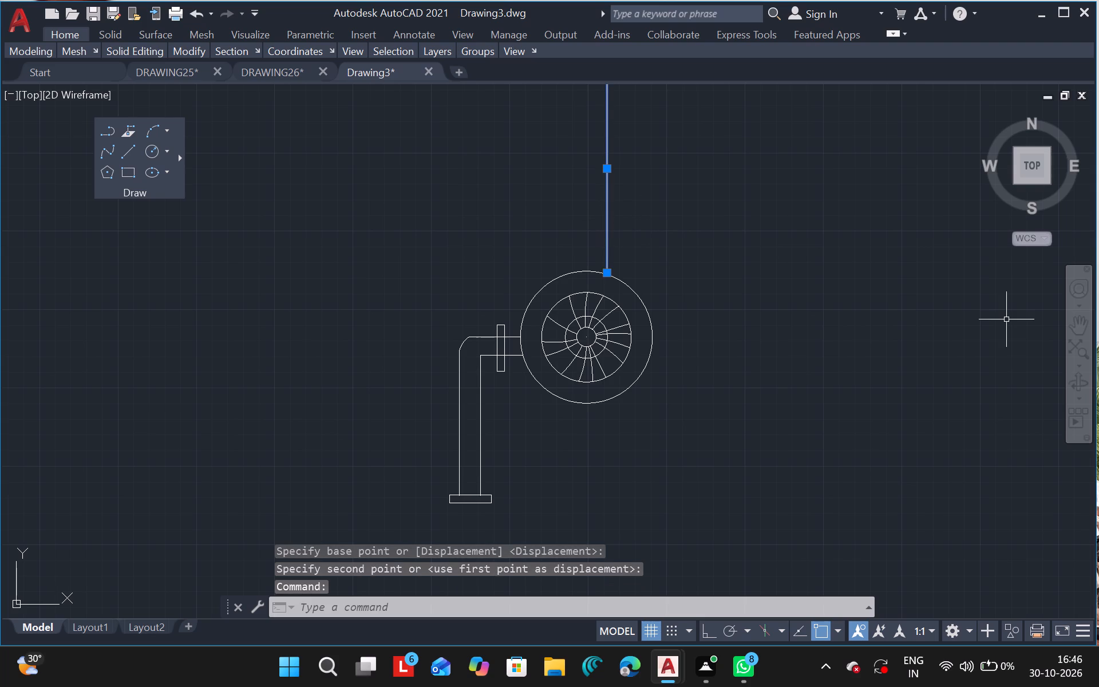
{"action": "type", "text": "co"}
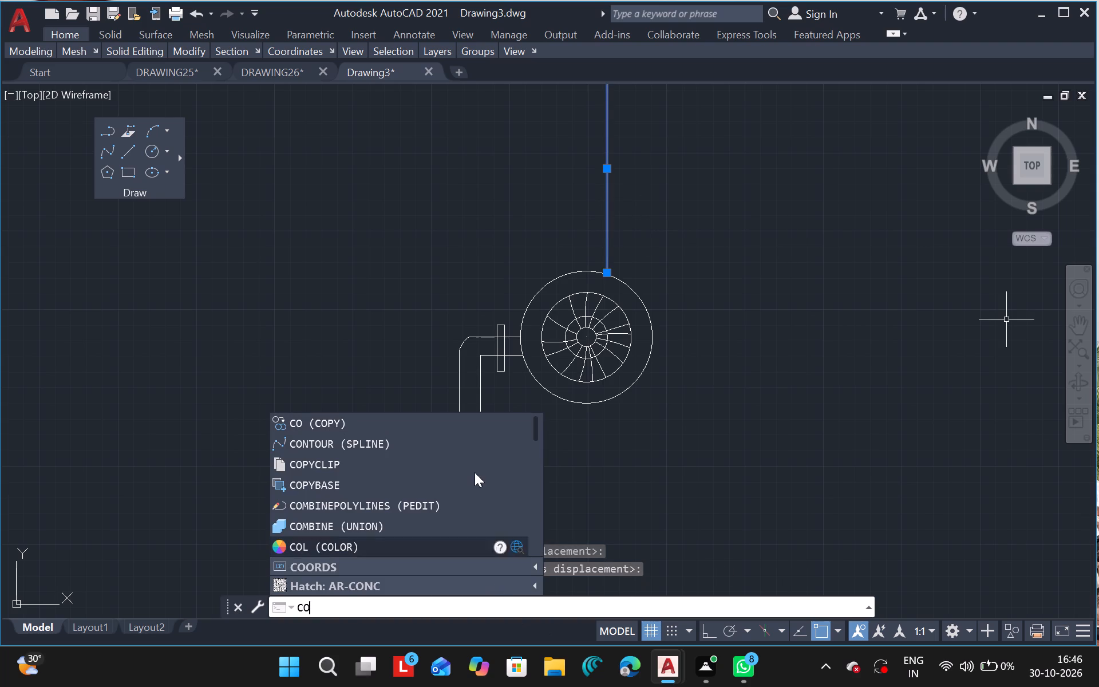
{"action": "left_click", "coordinate": [472, 419]}
{"action": "left_click", "coordinate": [1097, 448]}
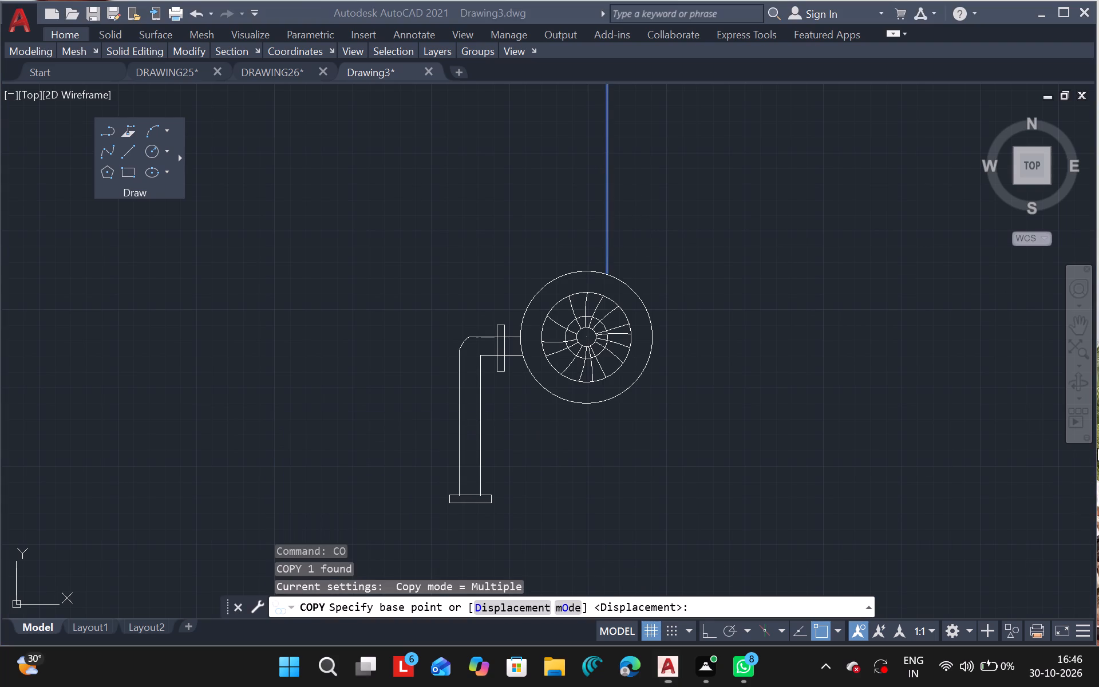
{"action": "left_click_drag", "start_coordinate": [749, 471], "coordinate": [842, 404]}
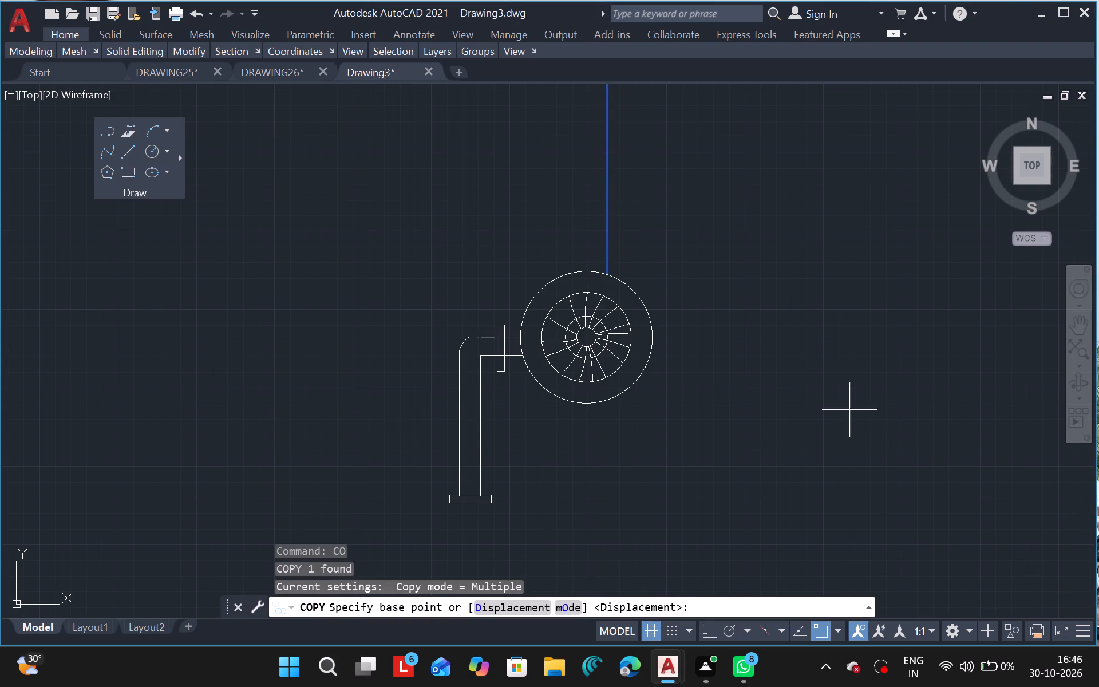
{"action": "left_click_drag", "start_coordinate": [842, 404], "coordinate": [806, 363]}
{"action": "double_click", "coordinate": [806, 363]}
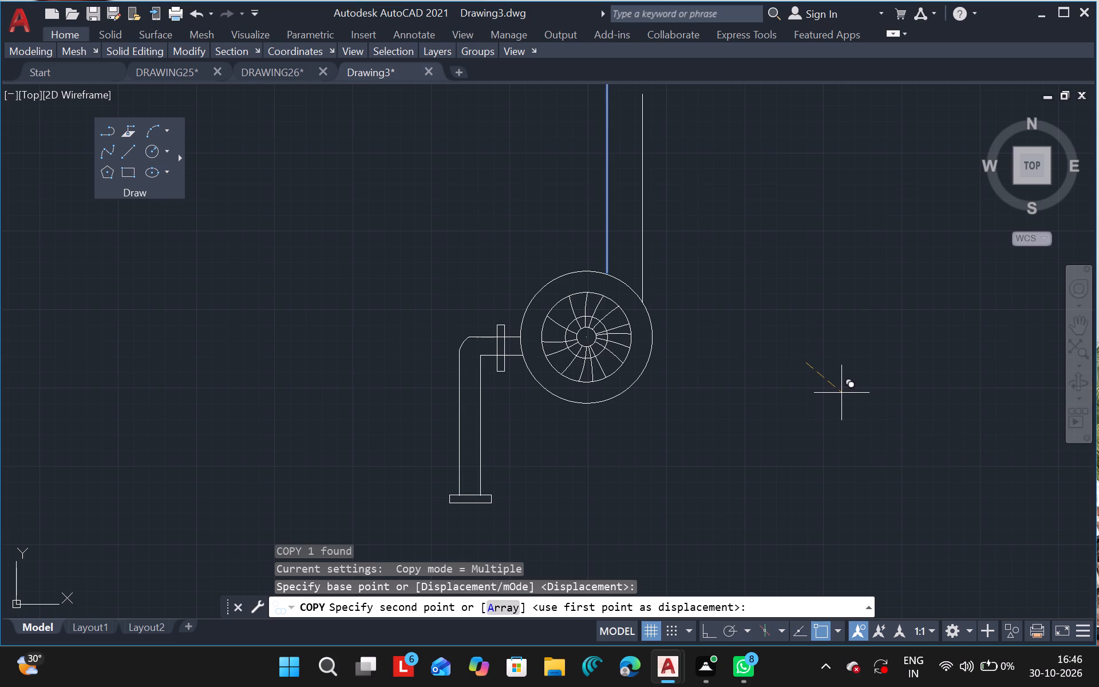
{"action": "left_click", "coordinate": [841, 393]}
{"action": "key", "text": "Escape"}
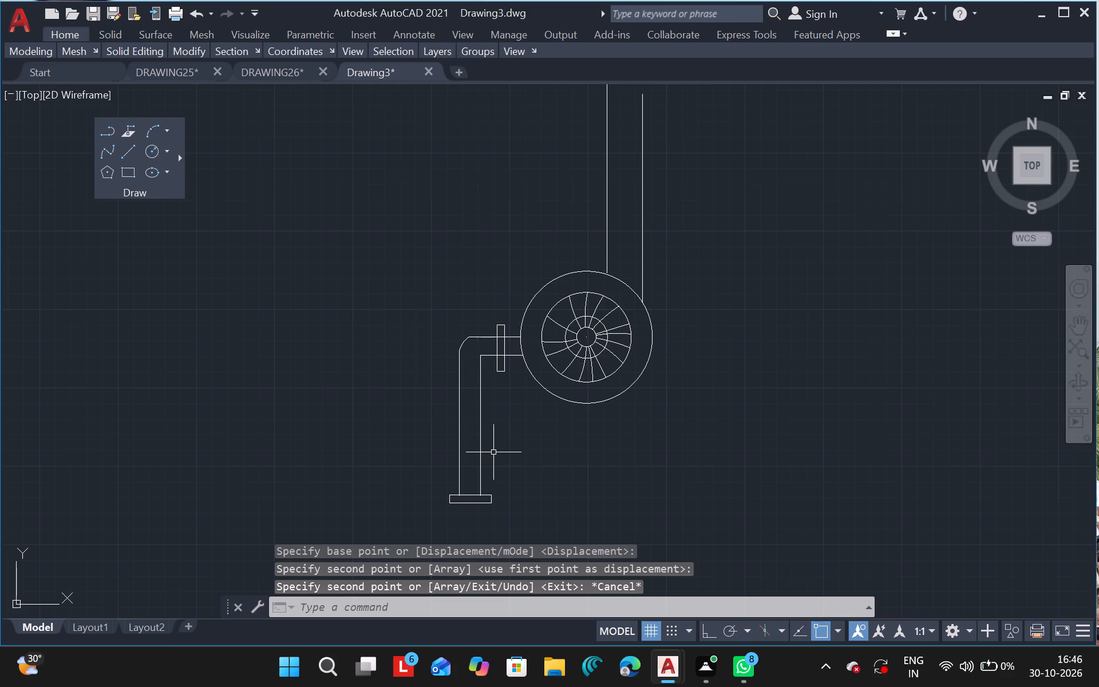
Draw a horizontal line crossing both vertical lines just below their upper ends, extending well past the one farther from the duct.
{"action": "type", "text": "pa"}
{"action": "key", "text": "n"}
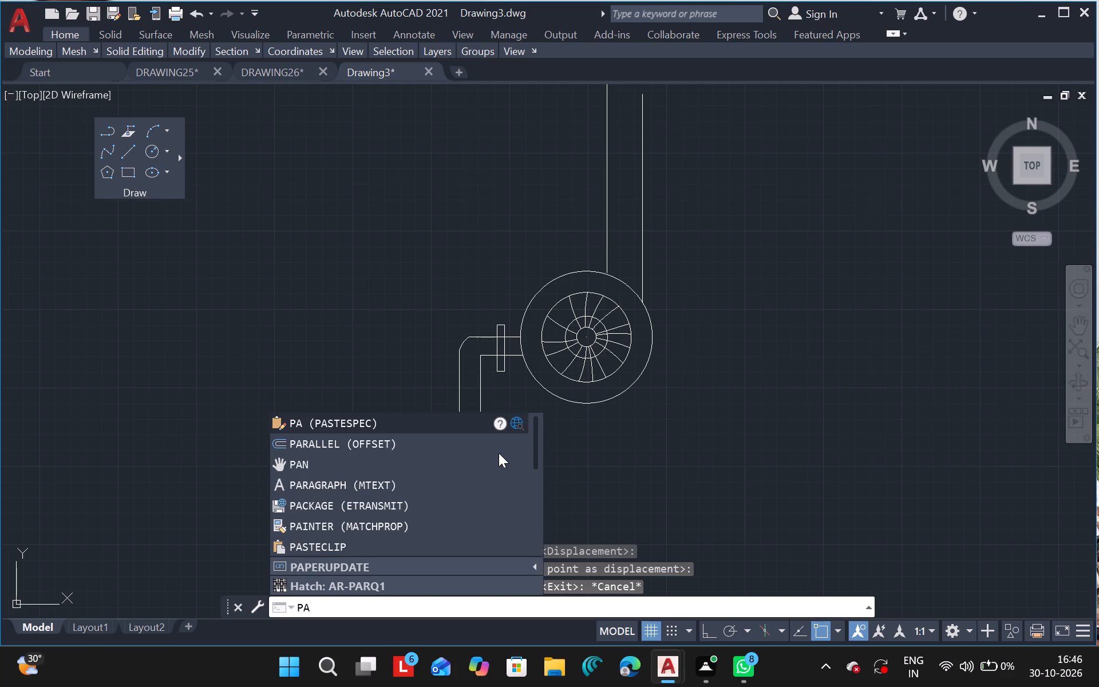
{"action": "left_click", "coordinate": [371, 489]}
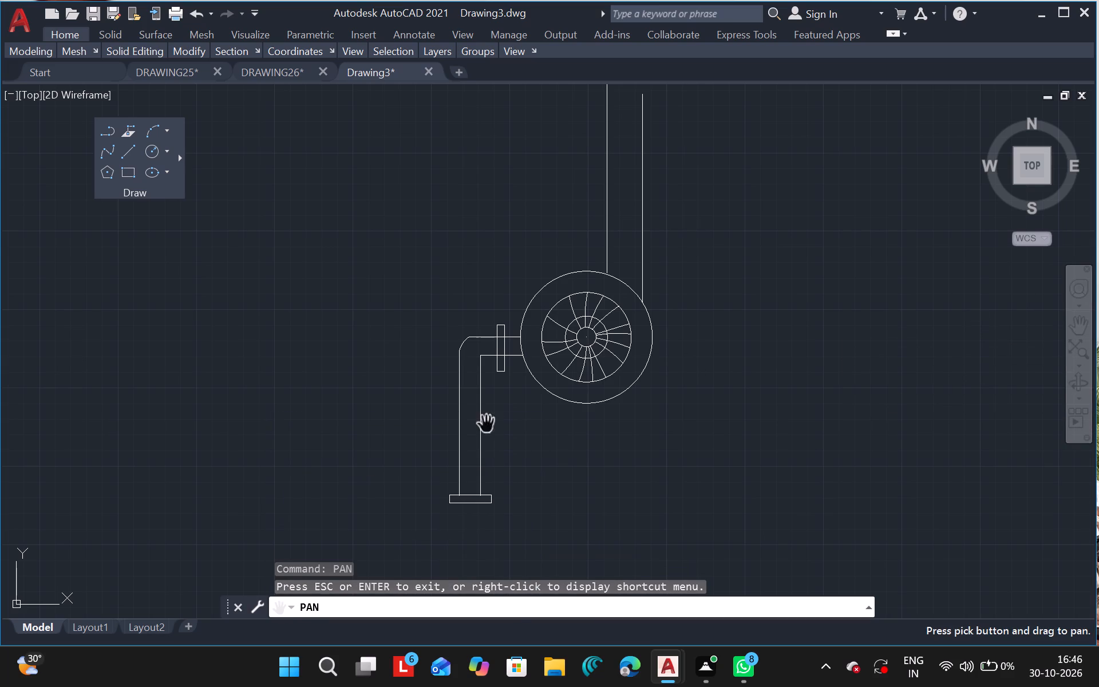
{"action": "left_click_drag", "start_coordinate": [568, 270], "coordinate": [484, 348]}
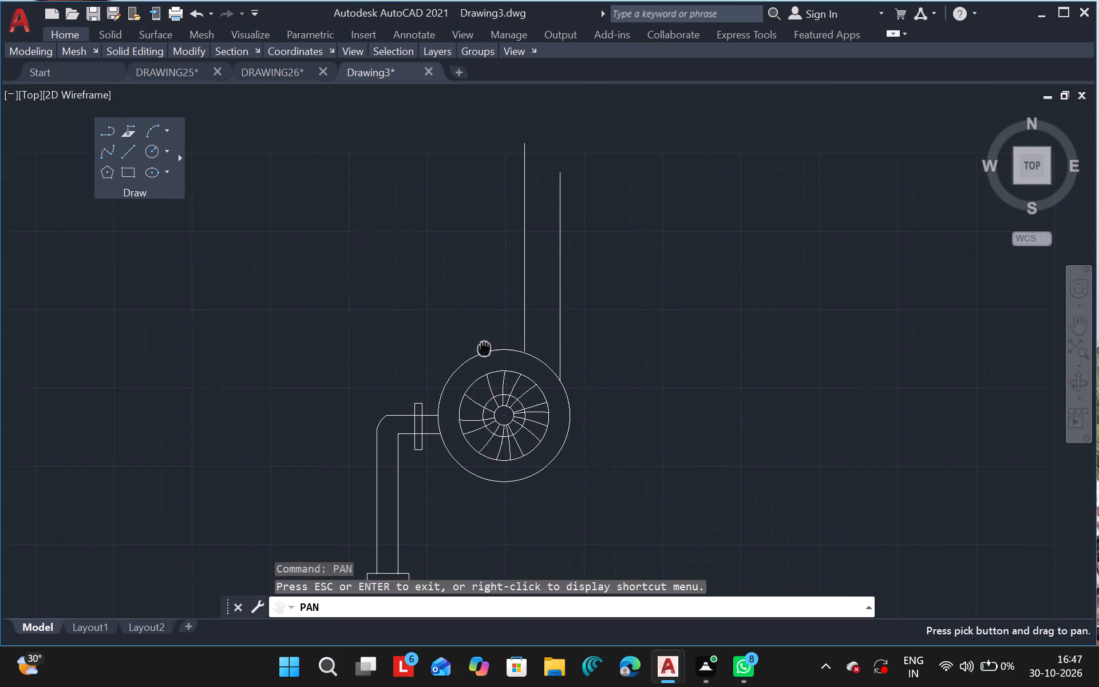
{"action": "left_click_drag", "start_coordinate": [484, 348], "coordinate": [486, 387]}
{"action": "key", "text": "Escape"}
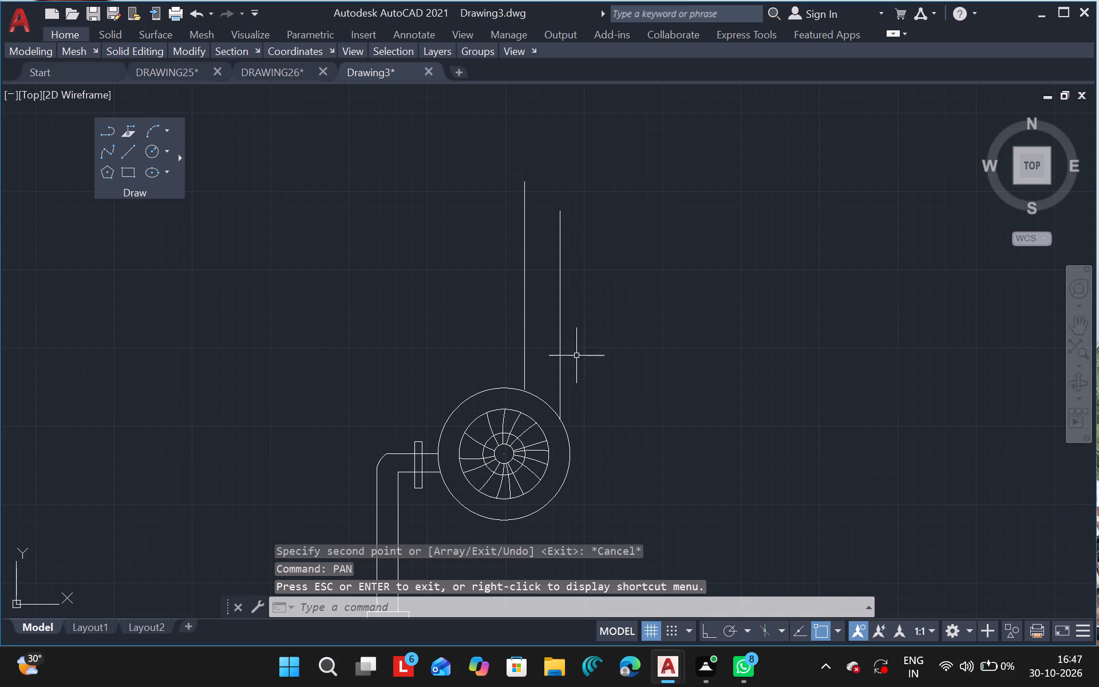
{"action": "left_click", "coordinate": [129, 154]}
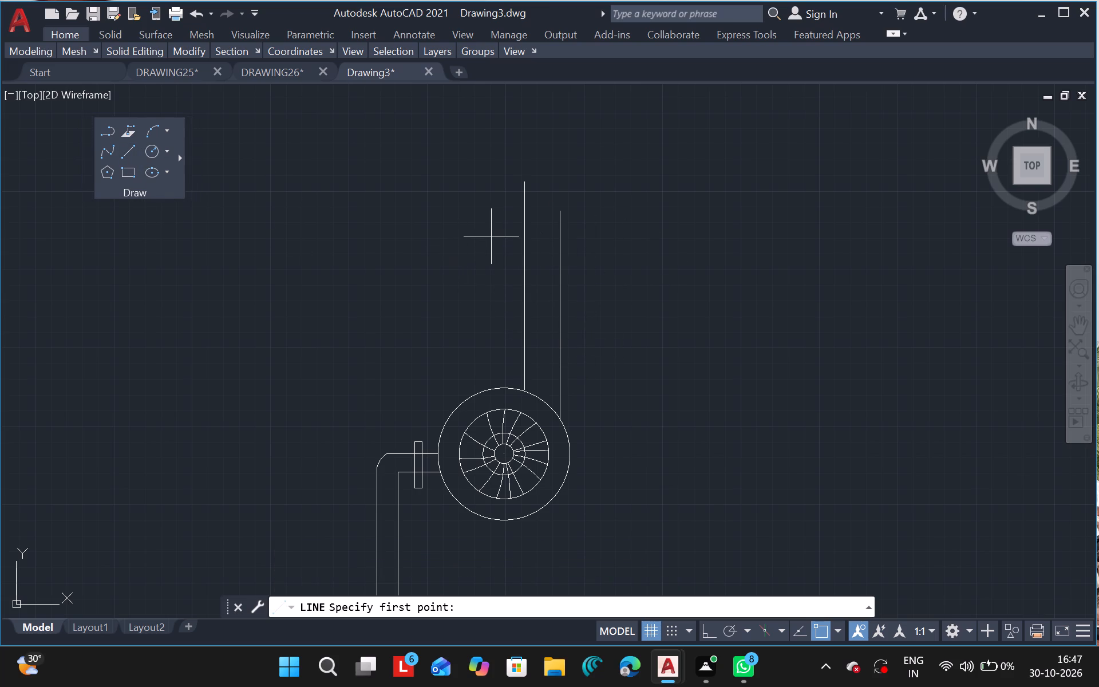
{"action": "left_click_drag", "start_coordinate": [481, 241], "coordinate": [651, 269]}
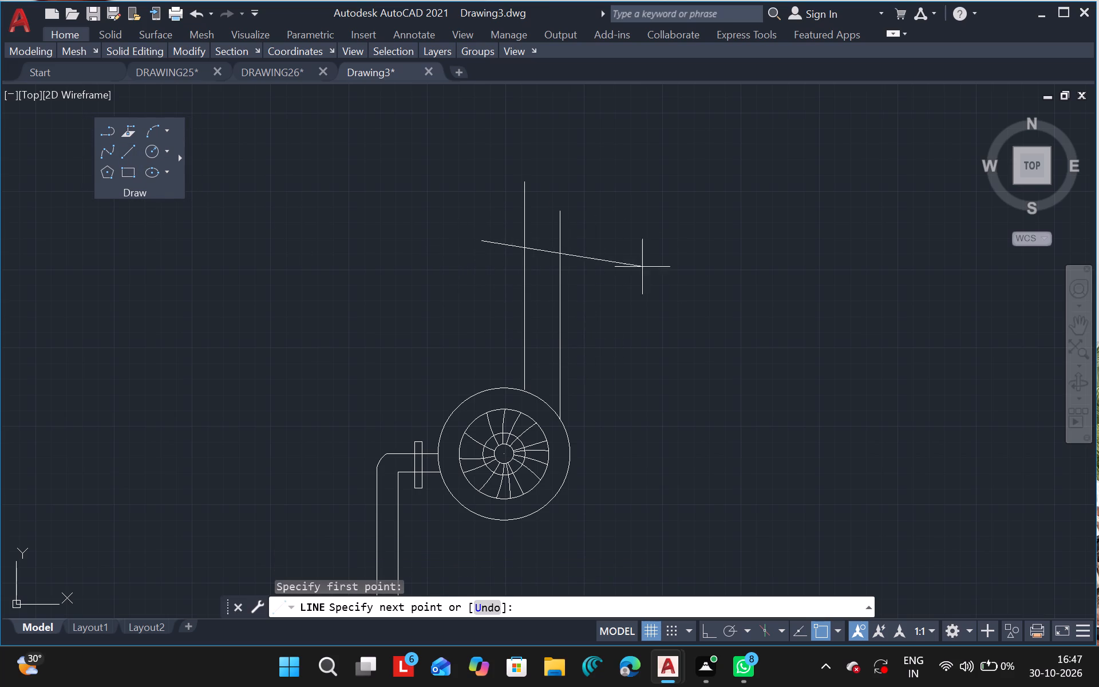
{"action": "left_click_drag", "start_coordinate": [651, 269], "coordinate": [715, 243]}
{"action": "left_click_drag", "start_coordinate": [715, 243], "coordinate": [710, 245]}
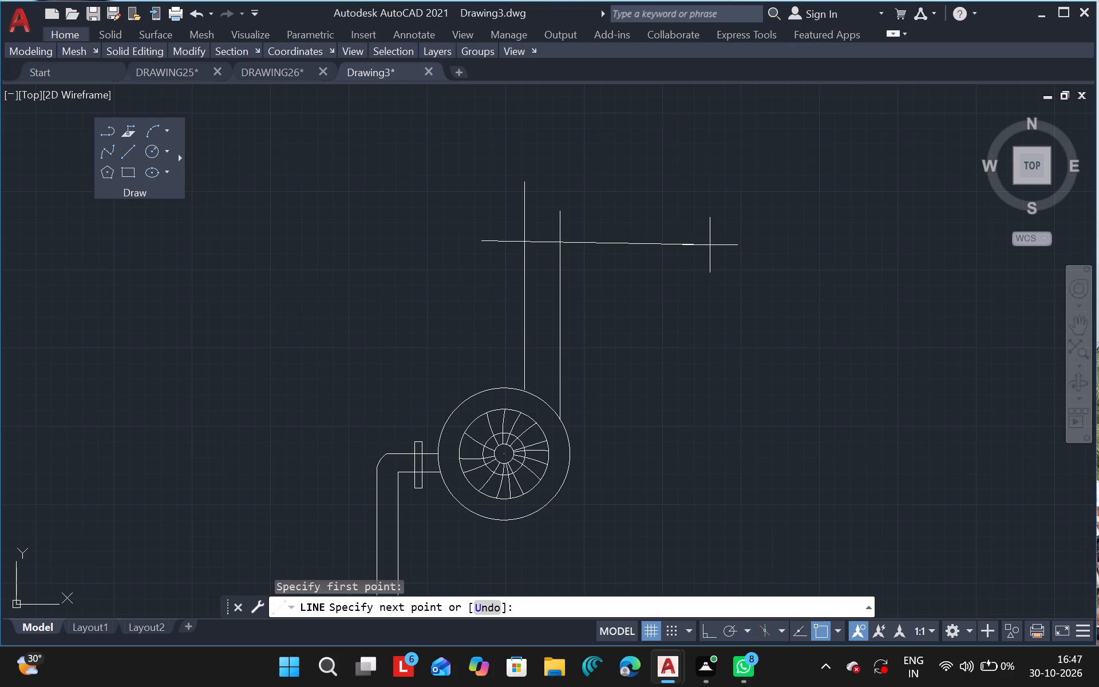
{"action": "left_click_drag", "start_coordinate": [710, 245], "coordinate": [673, 245]}
{"action": "left_click_drag", "start_coordinate": [673, 245], "coordinate": [661, 242]}
{"action": "left_click_drag", "start_coordinate": [661, 242], "coordinate": [651, 236]}
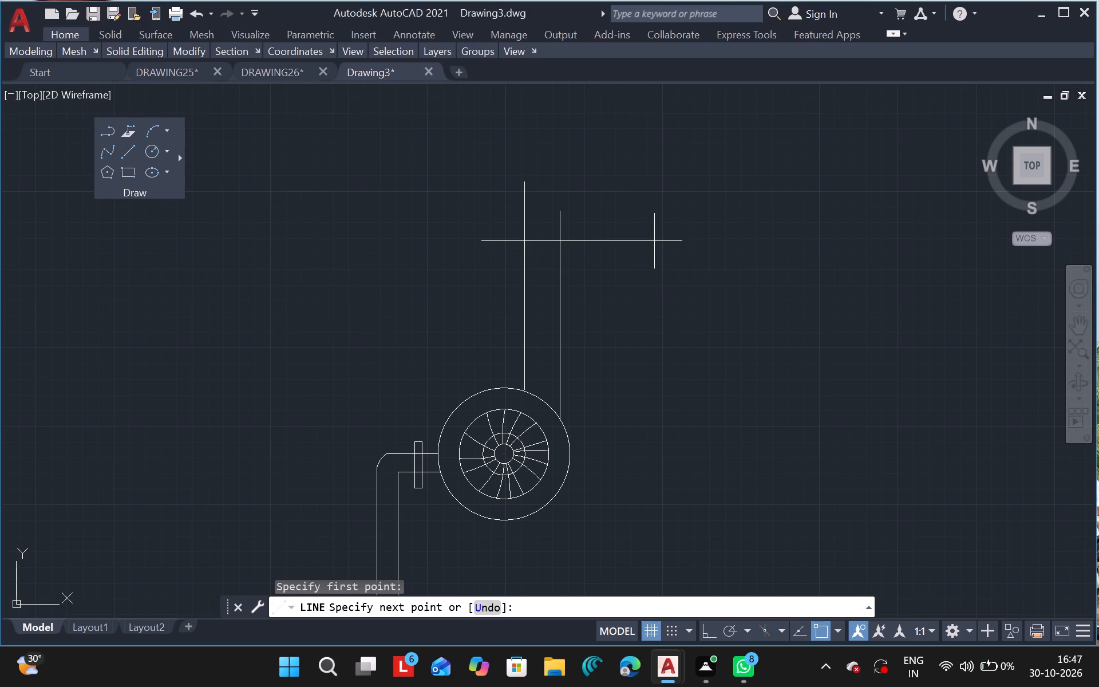
{"action": "left_click", "coordinate": [654, 241]}
{"action": "key", "text": "Escape"}
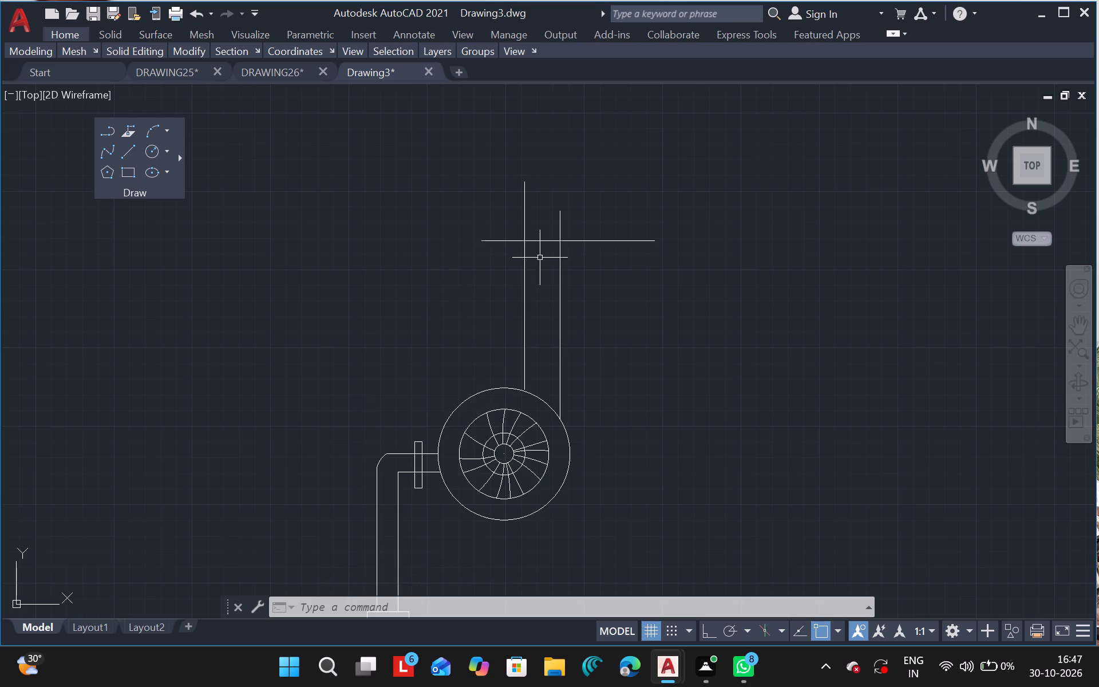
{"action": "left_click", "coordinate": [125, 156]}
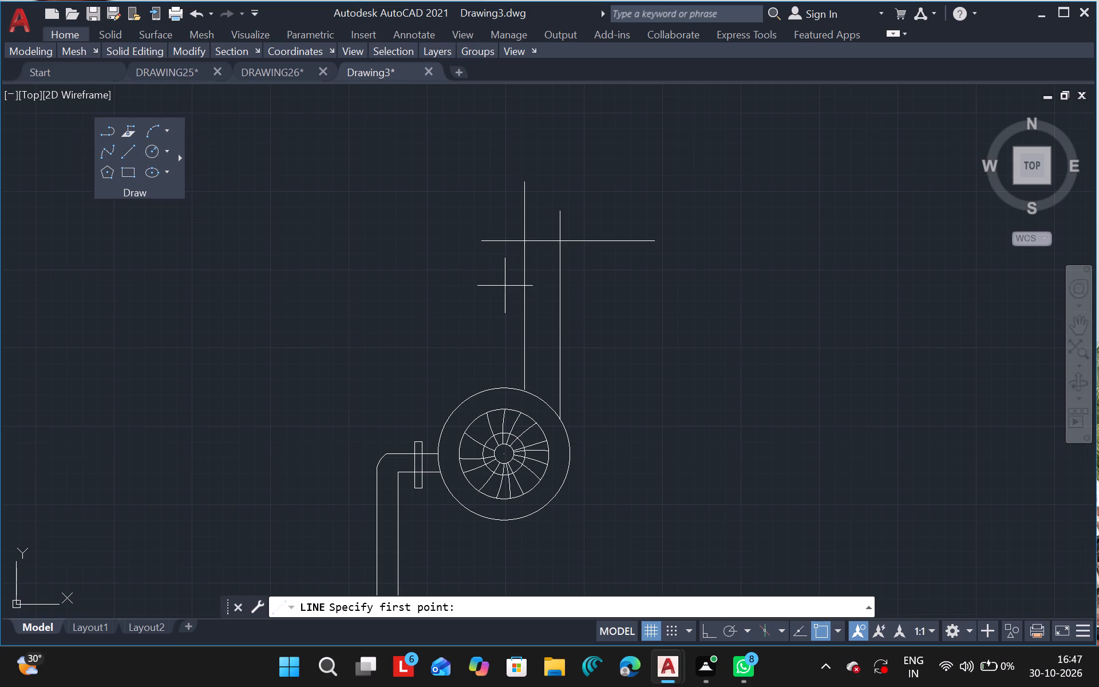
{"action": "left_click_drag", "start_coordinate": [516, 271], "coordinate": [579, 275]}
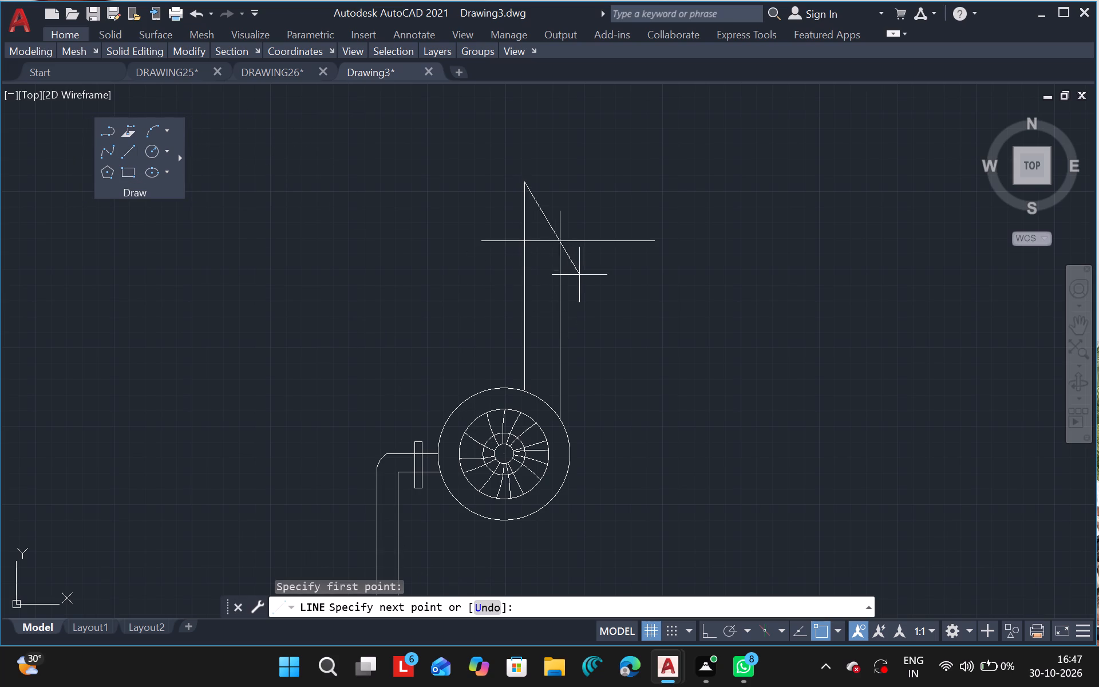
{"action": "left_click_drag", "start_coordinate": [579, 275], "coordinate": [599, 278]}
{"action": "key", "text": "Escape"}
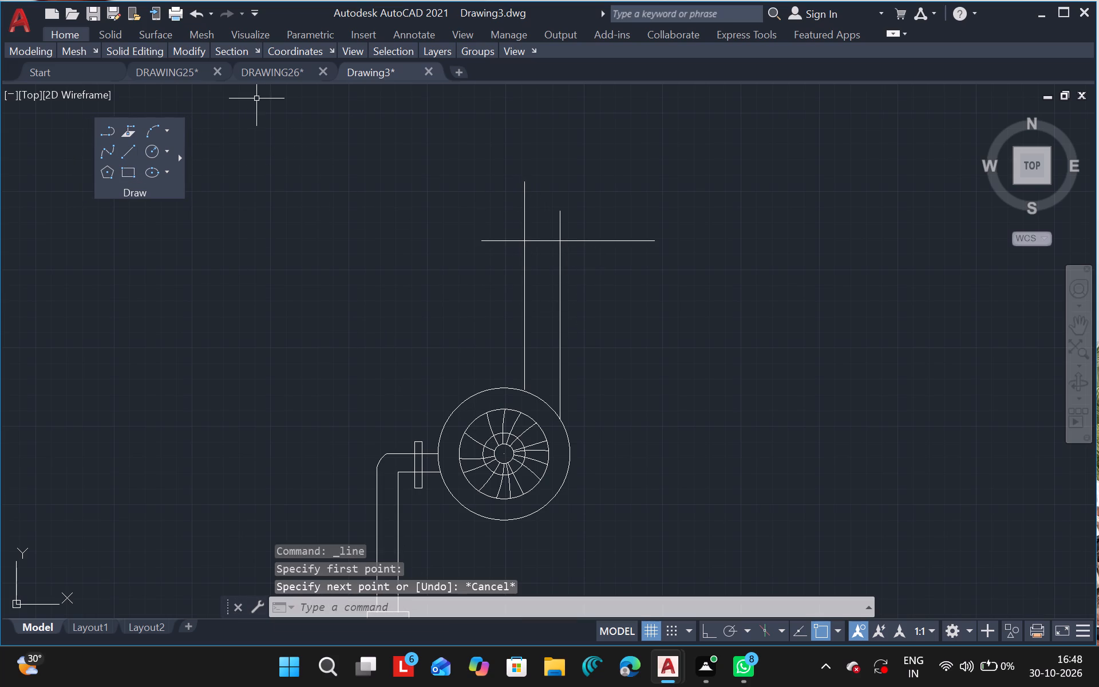
Draw a second horizontal line across both vertical lines a short distance below the first, also extending away from the duct.
{"action": "left_click", "coordinate": [125, 156]}
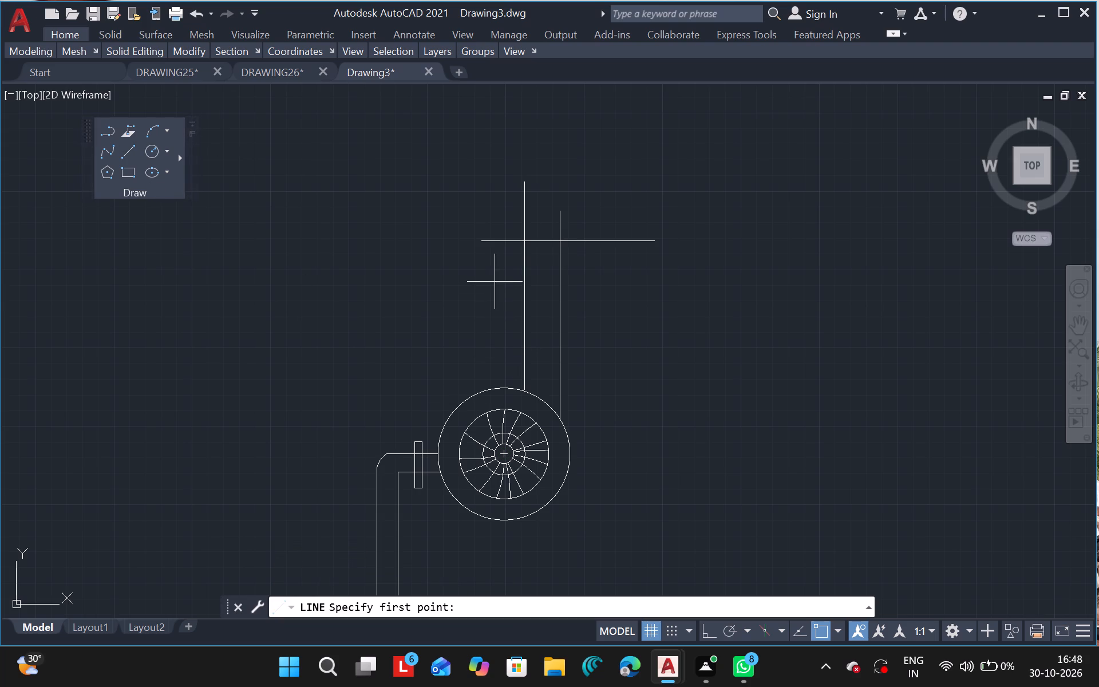
{"action": "left_click_drag", "start_coordinate": [500, 274], "coordinate": [678, 259]}
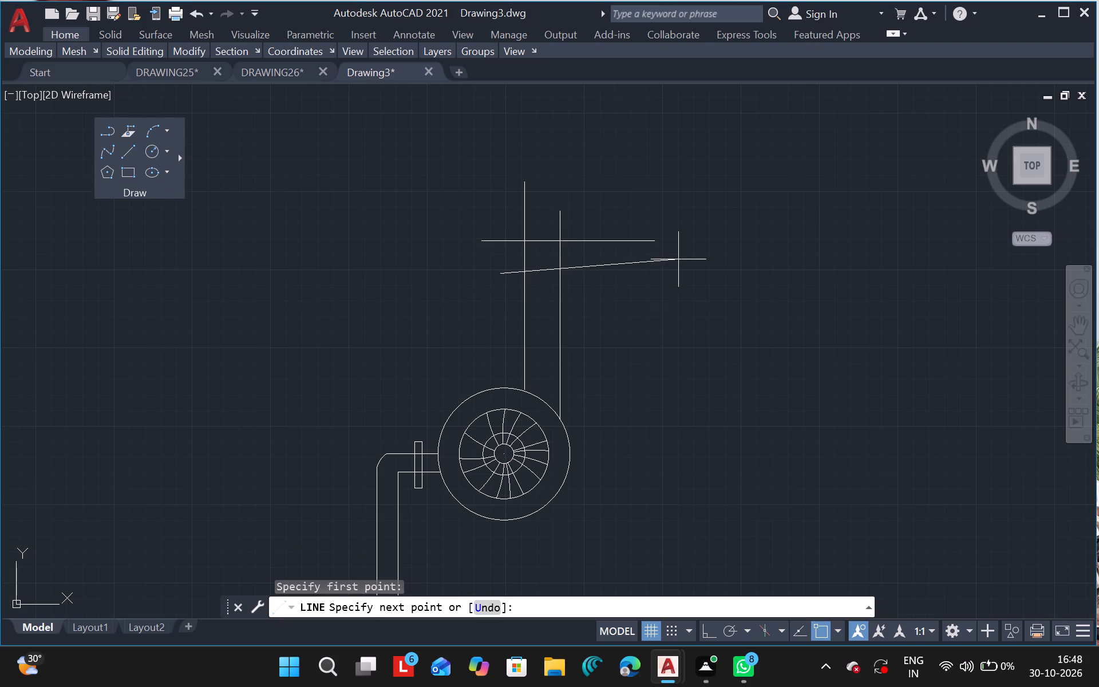
{"action": "left_click_drag", "start_coordinate": [678, 259], "coordinate": [682, 274]}
{"action": "left_click", "coordinate": [682, 274]}
{"action": "key", "text": "Escape"}
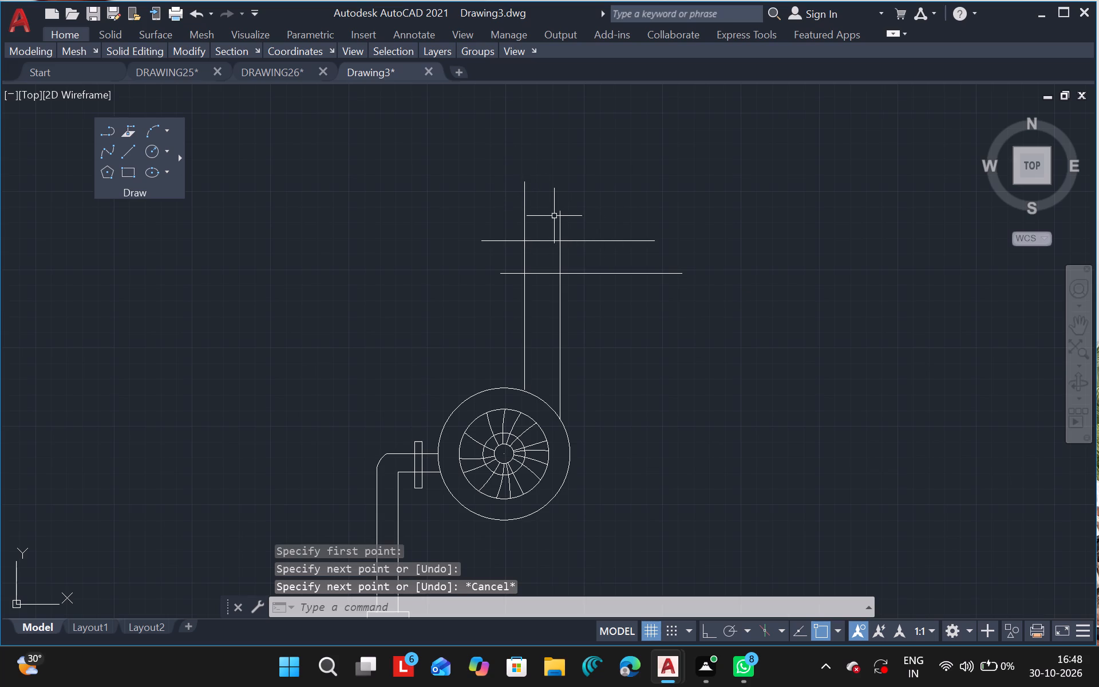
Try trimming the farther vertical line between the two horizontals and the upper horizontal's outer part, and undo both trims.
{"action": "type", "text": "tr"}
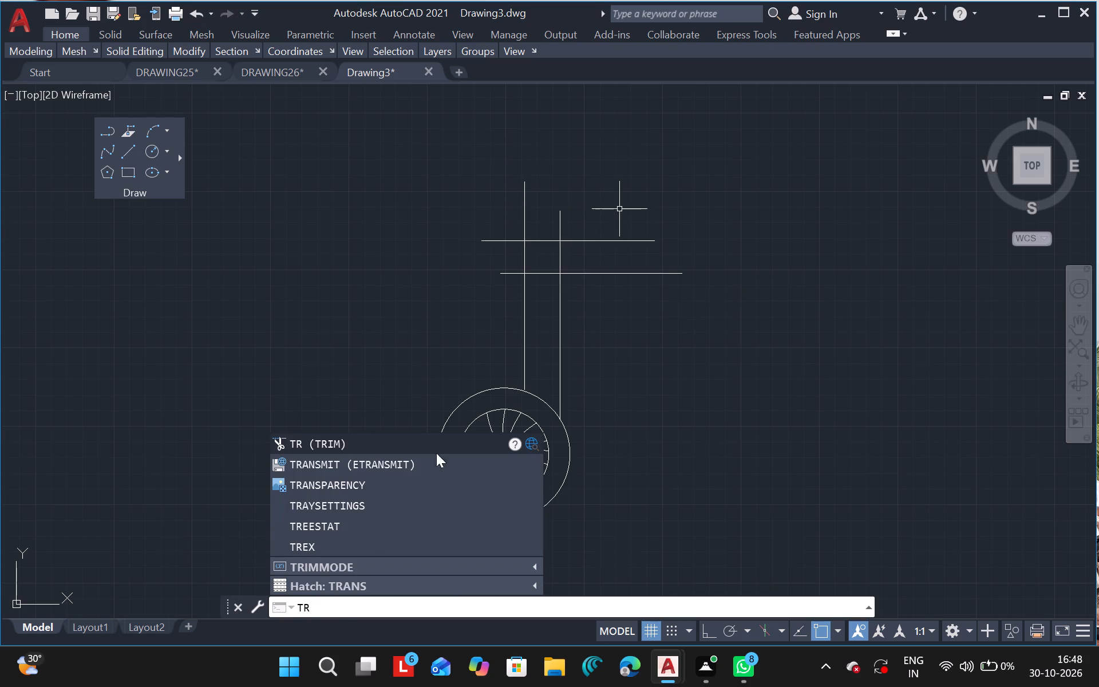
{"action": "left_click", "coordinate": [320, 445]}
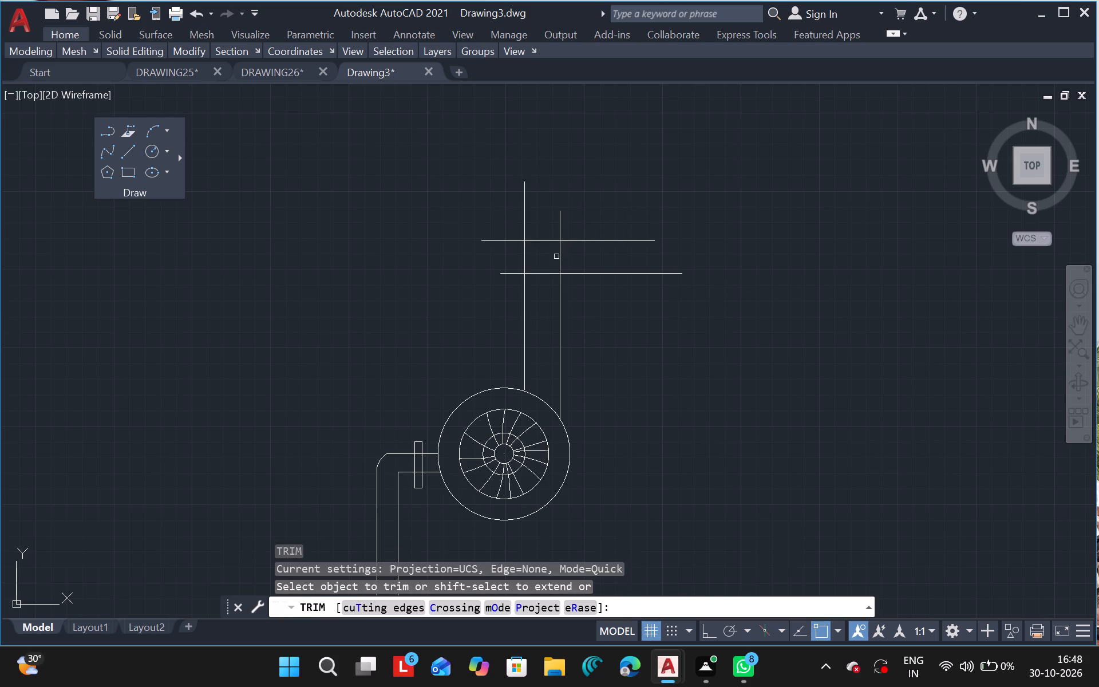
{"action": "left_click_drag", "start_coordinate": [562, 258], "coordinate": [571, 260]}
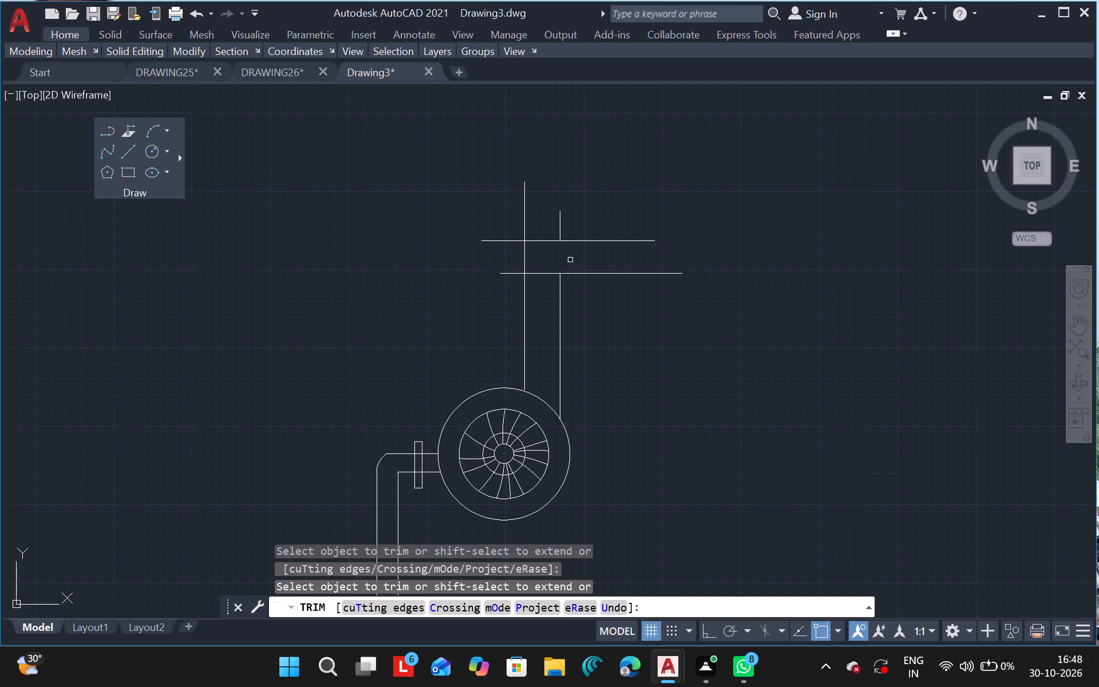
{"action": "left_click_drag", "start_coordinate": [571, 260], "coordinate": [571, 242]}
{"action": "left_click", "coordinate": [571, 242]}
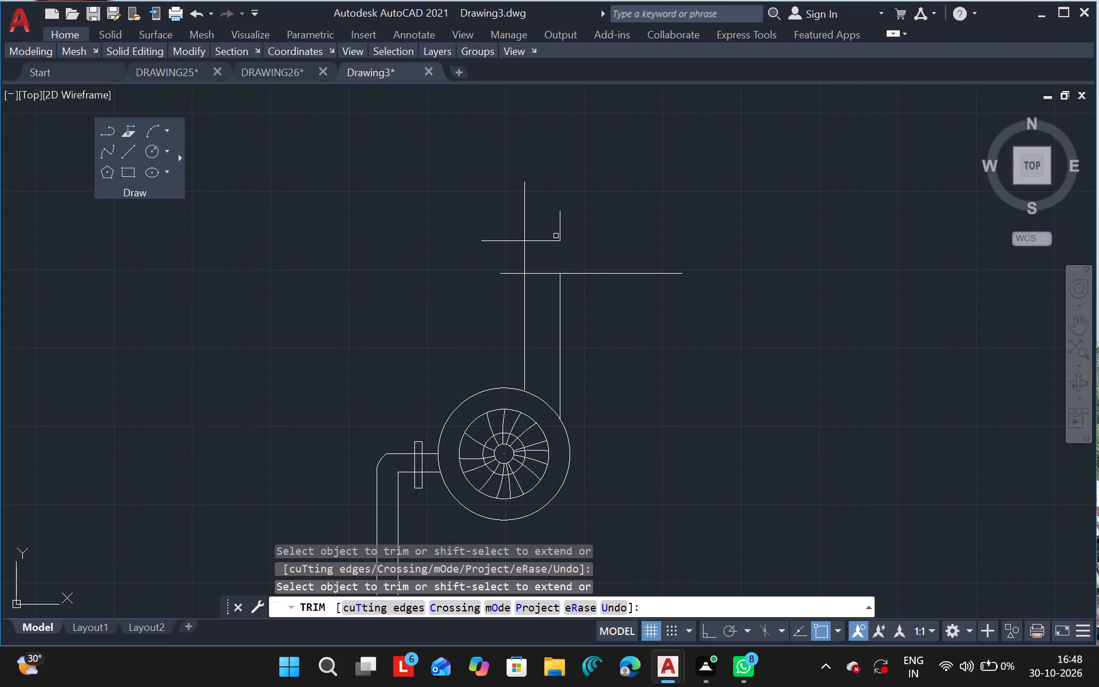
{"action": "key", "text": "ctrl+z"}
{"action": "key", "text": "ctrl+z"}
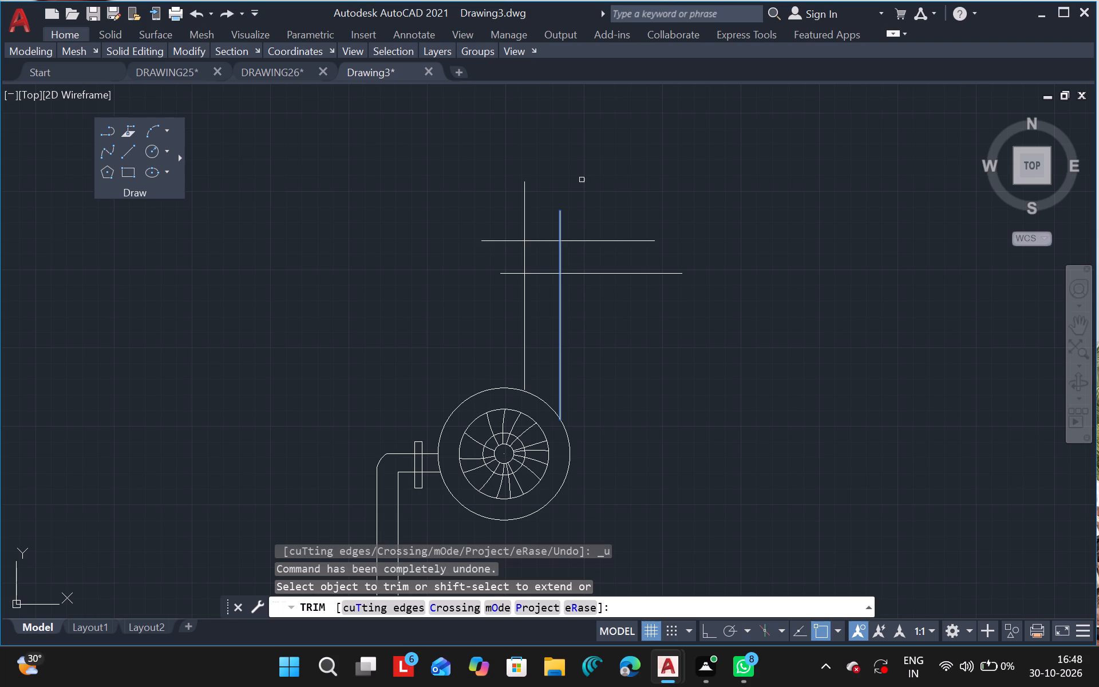
Trim off the part of the upper horizontal line that extends beyond the vertical line farther from the duct.
{"action": "left_click", "coordinate": [584, 241]}
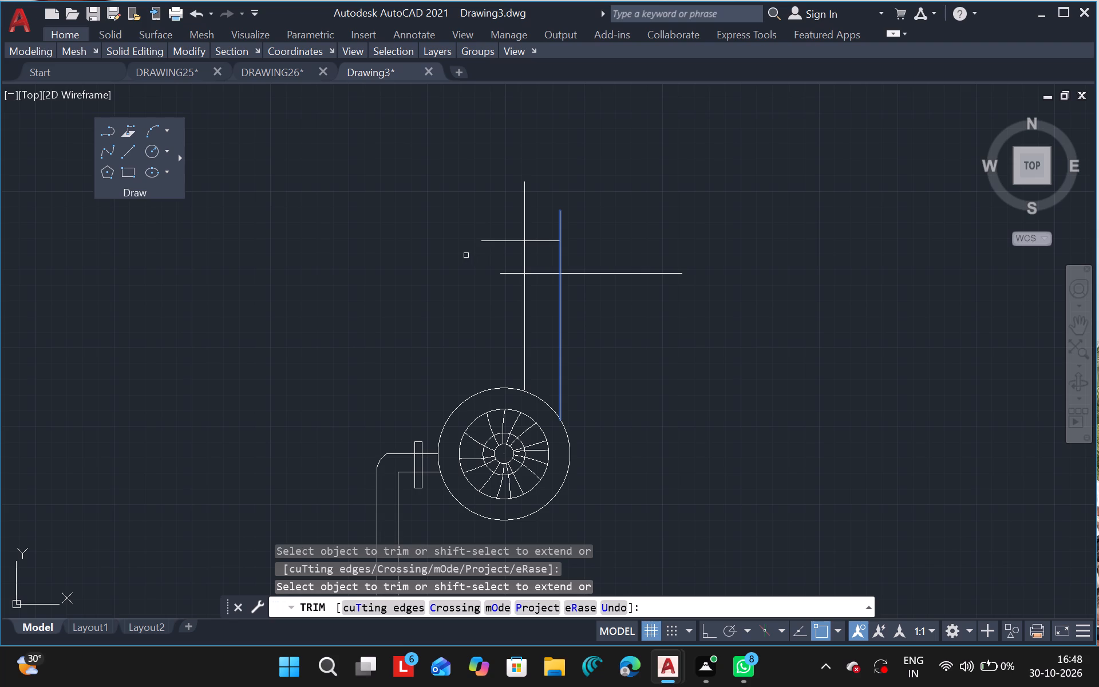
{"action": "key", "text": "Escape"}
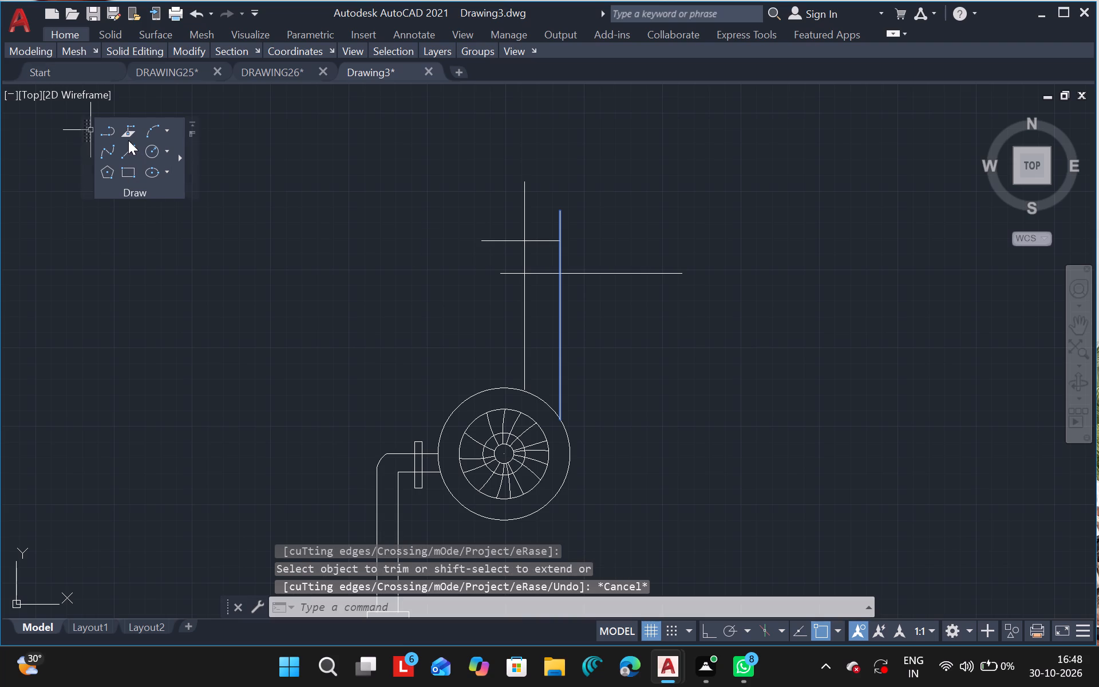
Draw a short horizontal line outward from the upper horizontal's end on the vertical line farther from the duct.
{"action": "left_click", "coordinate": [131, 153]}
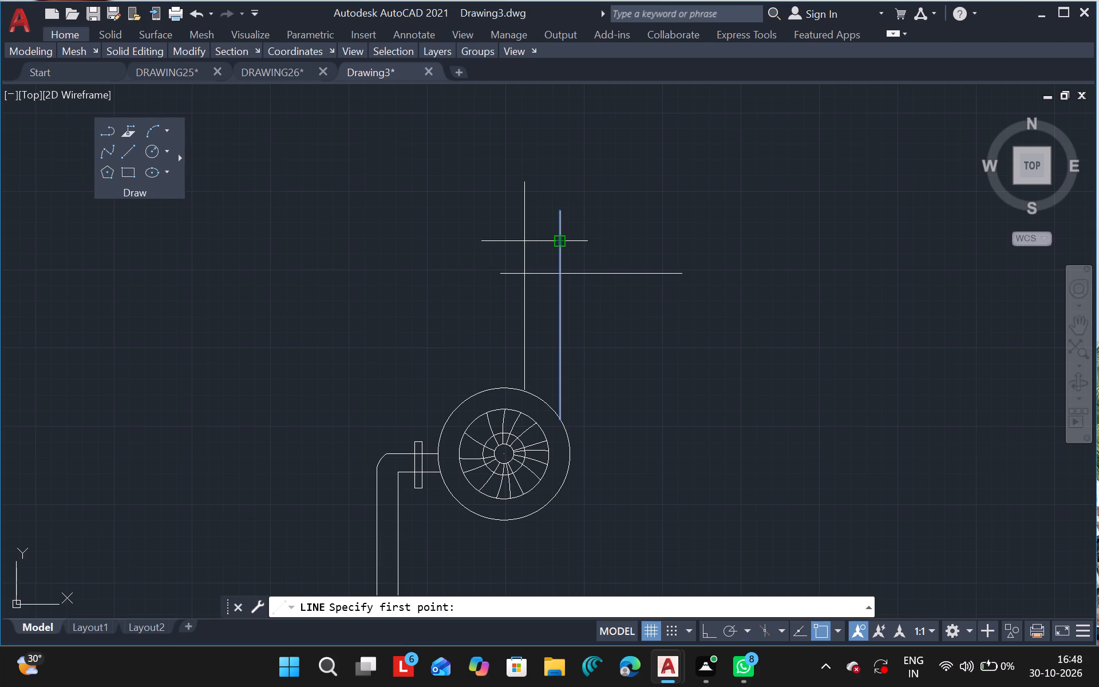
{"action": "left_click_drag", "start_coordinate": [563, 242], "coordinate": [705, 236]}
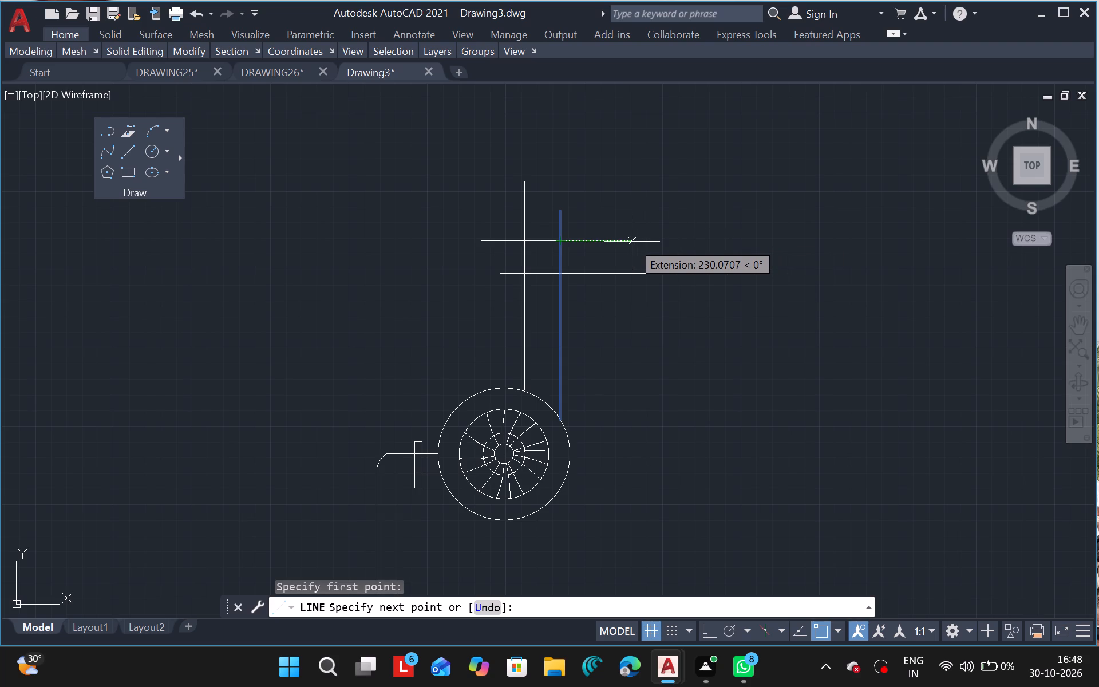
{"action": "left_click", "coordinate": [587, 237]}
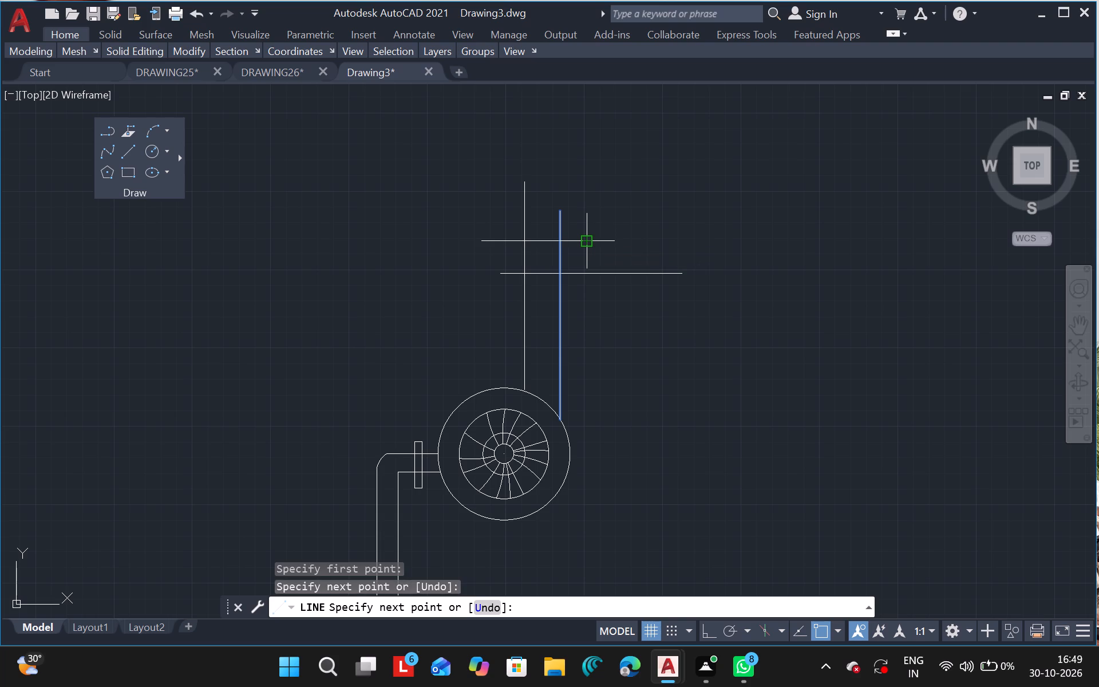
{"action": "key", "text": "Escape"}
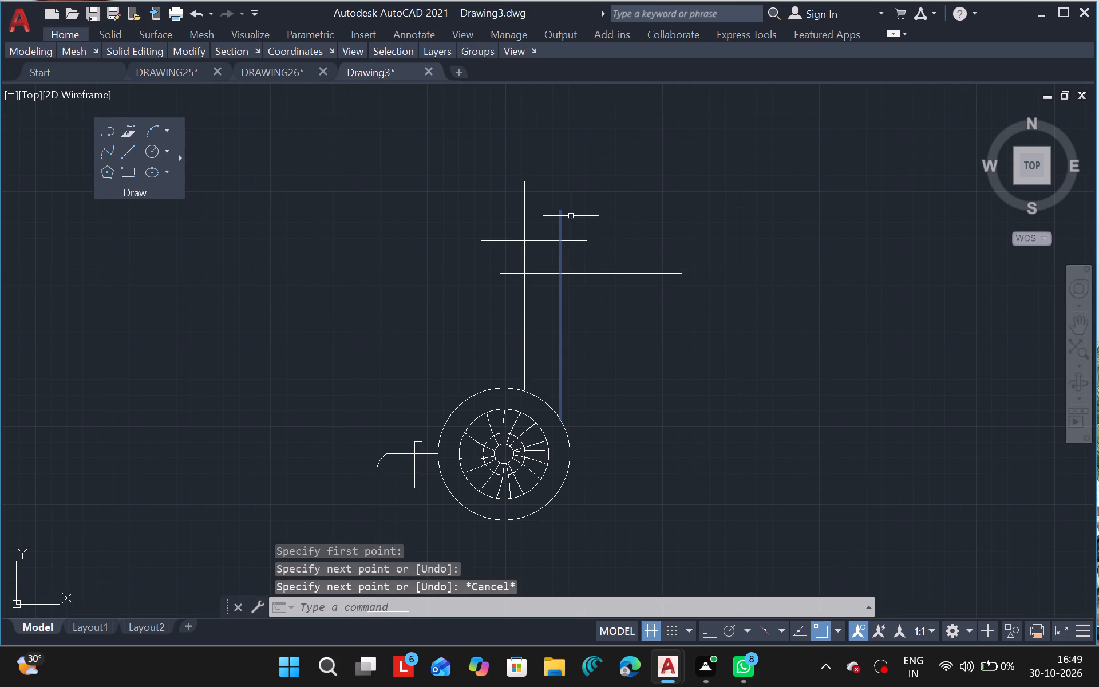
Trim the farther vertical's end above the upper horizontal, the upper horizontal's overhang on the duct side, and all of the lower horizontal.
{"action": "type", "text": "tr"}
{"action": "left_click", "coordinate": [369, 453]}
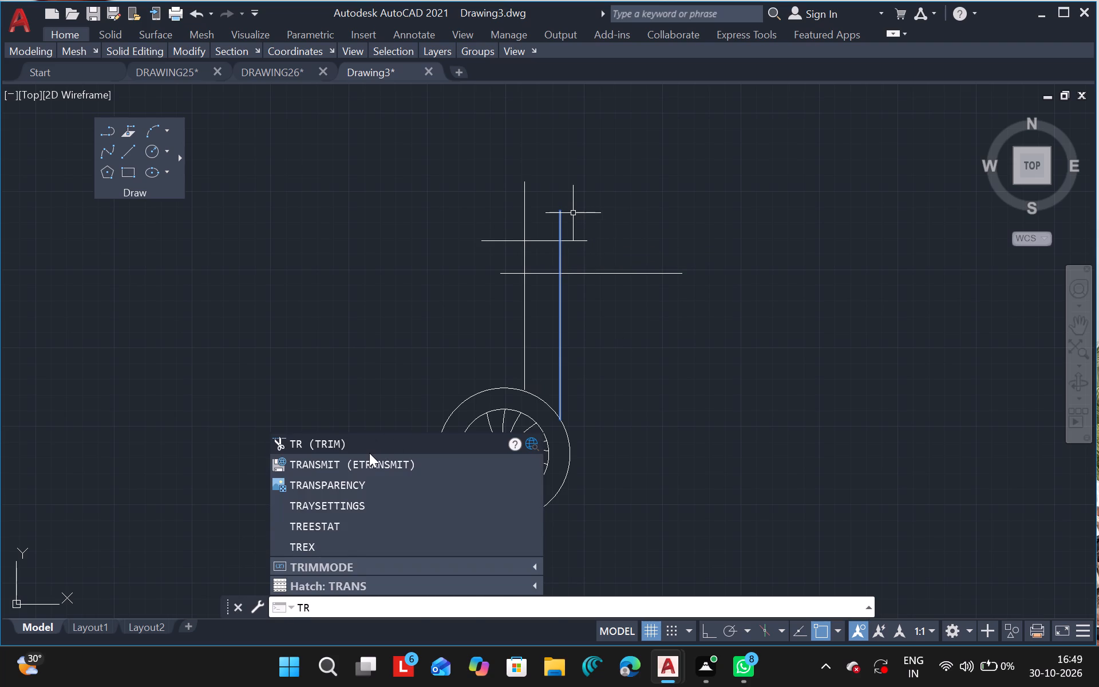
{"action": "left_click", "coordinate": [562, 224]}
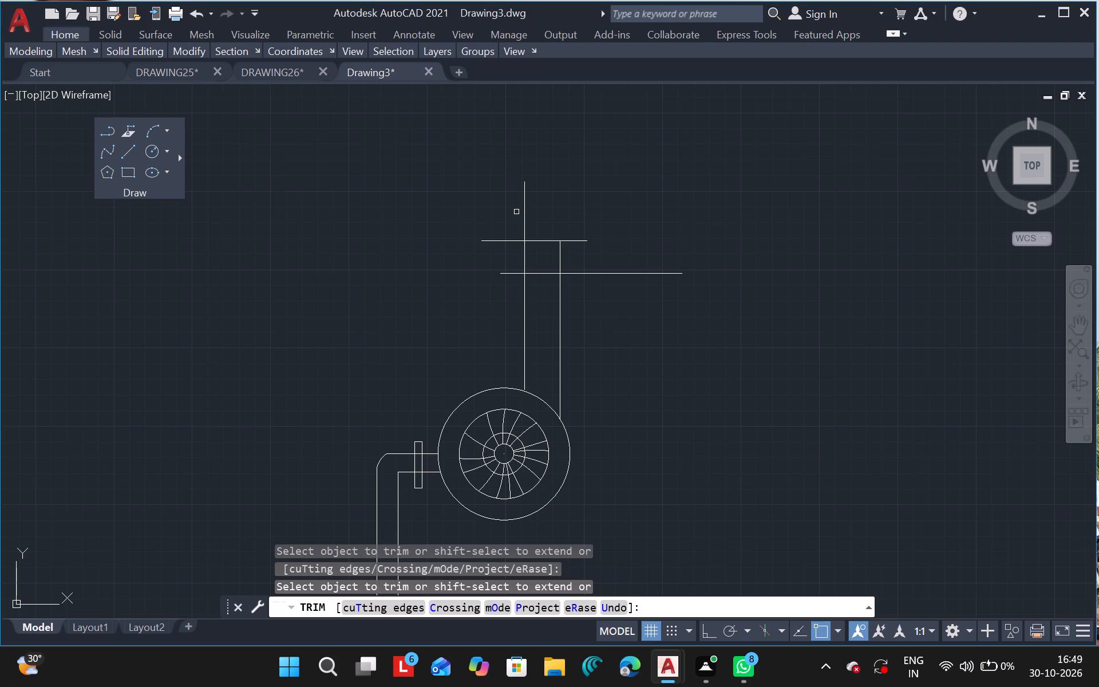
{"action": "left_click_drag", "start_coordinate": [498, 240], "coordinate": [505, 269]}
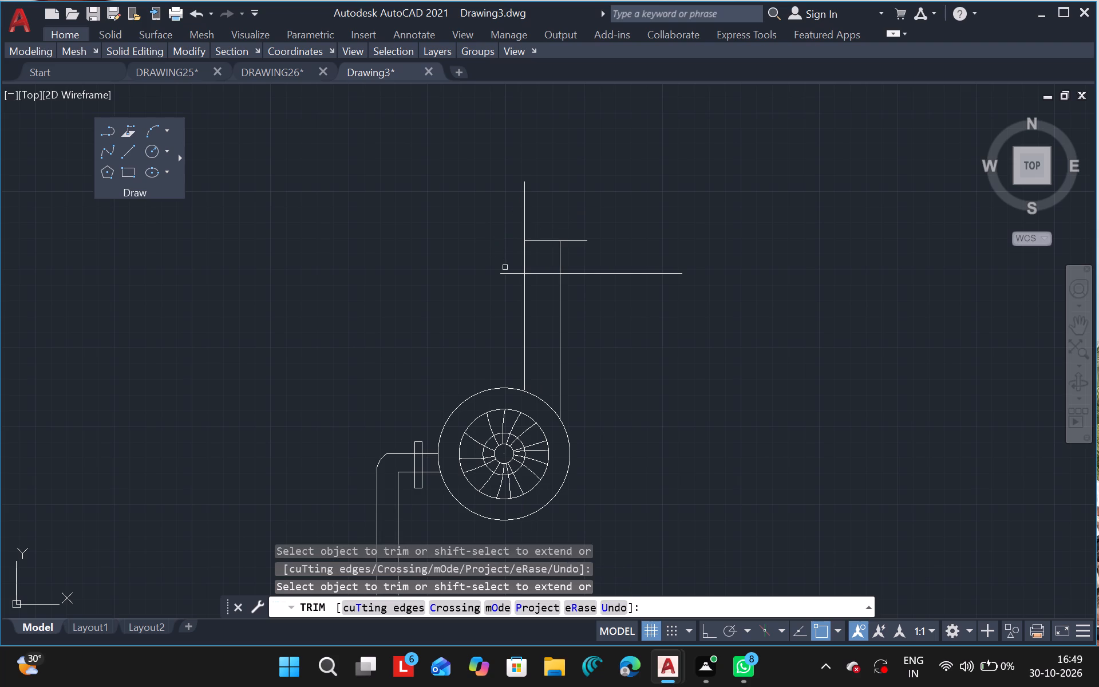
{"action": "left_click_drag", "start_coordinate": [505, 269], "coordinate": [508, 275]}
{"action": "left_click_drag", "start_coordinate": [508, 275], "coordinate": [564, 279]}
{"action": "left_click_drag", "start_coordinate": [564, 279], "coordinate": [566, 256]}
{"action": "left_click_drag", "start_coordinate": [566, 256], "coordinate": [582, 251]}
{"action": "left_click_drag", "start_coordinate": [582, 251], "coordinate": [583, 276]}
{"action": "left_click_drag", "start_coordinate": [583, 276], "coordinate": [543, 275]}
{"action": "left_click_drag", "start_coordinate": [543, 275], "coordinate": [583, 285]}
{"action": "left_click_drag", "start_coordinate": [583, 285], "coordinate": [579, 275]}
{"action": "left_click_drag", "start_coordinate": [579, 275], "coordinate": [648, 279]}
{"action": "key", "text": "Escape"}
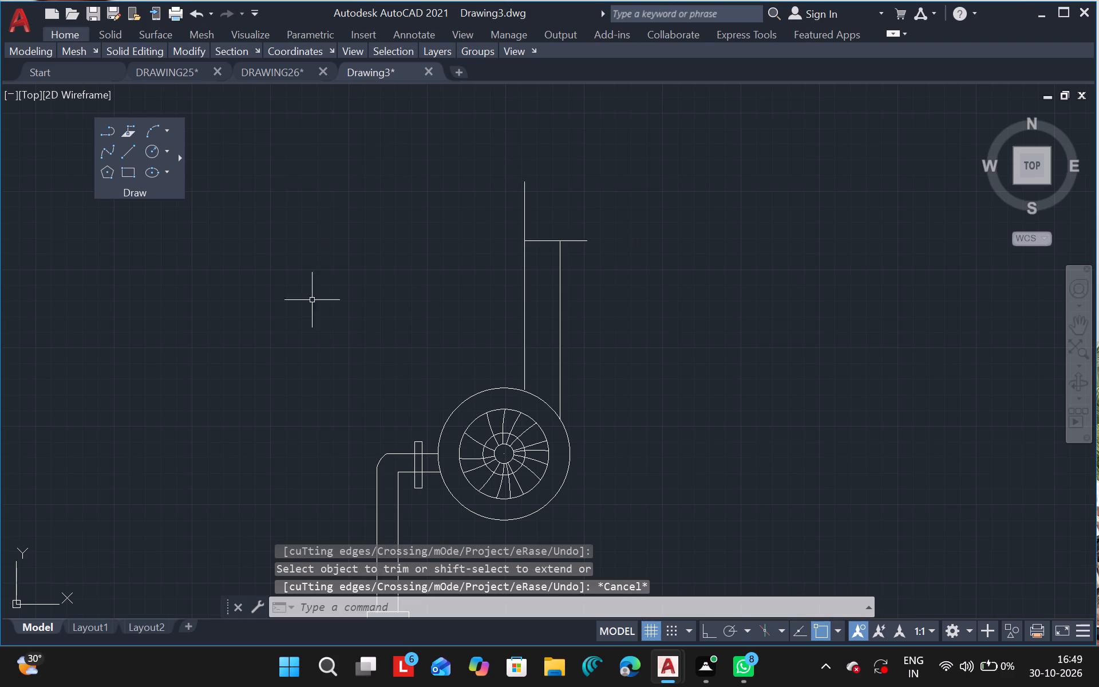
Draw a longer horizontal line above the existing one, crossing the vertical nearer the duct and extending past the farther vertical.
{"action": "left_click", "coordinate": [127, 149]}
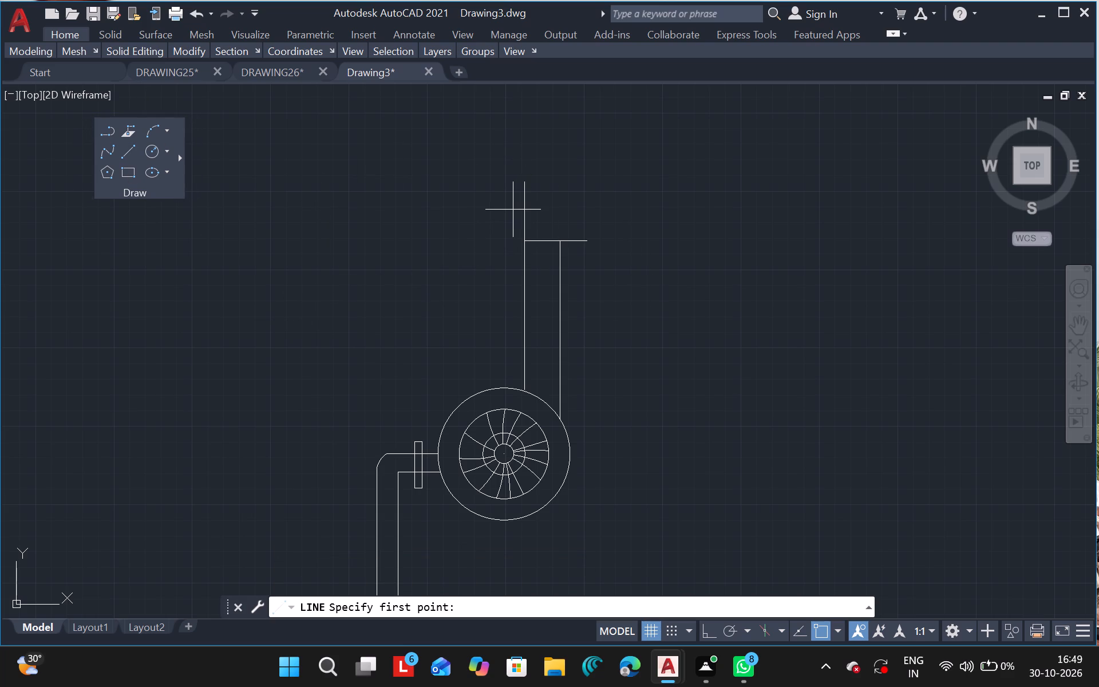
{"action": "left_click_drag", "start_coordinate": [505, 212], "coordinate": [630, 211]}
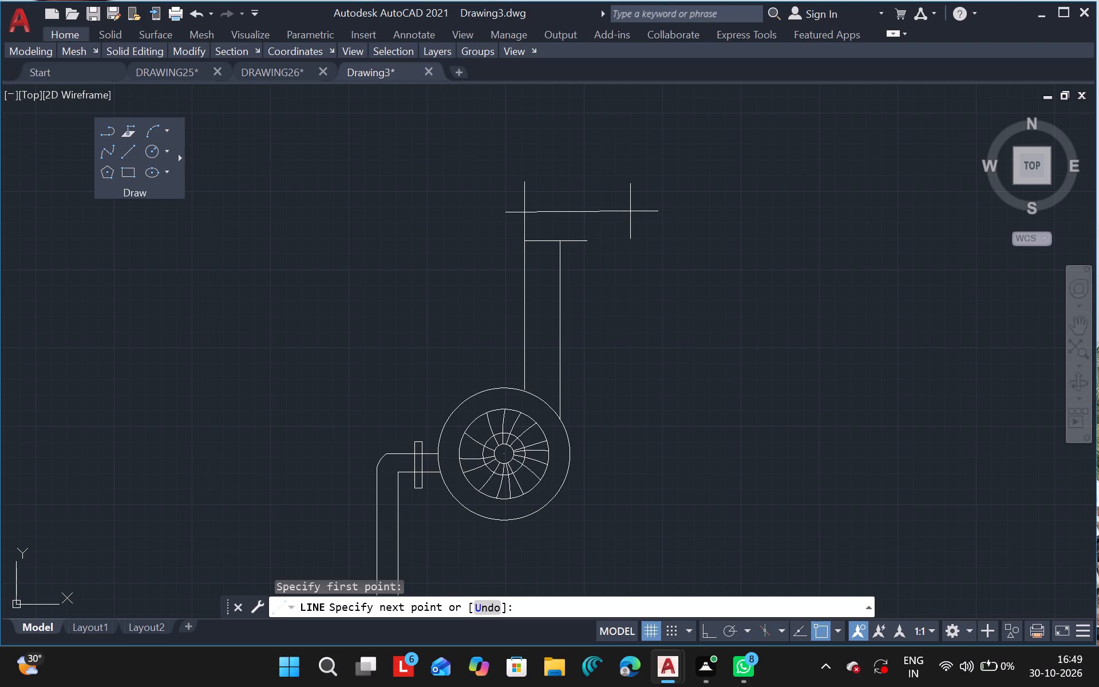
{"action": "left_click_drag", "start_coordinate": [630, 211], "coordinate": [630, 212]}
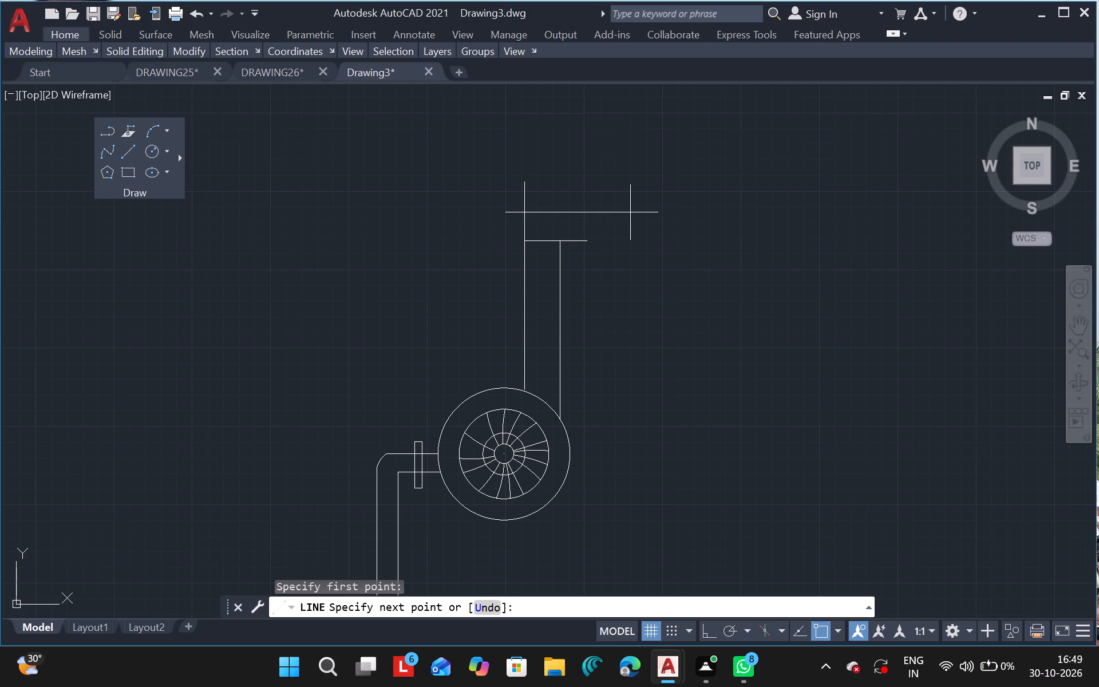
{"action": "left_click", "coordinate": [630, 212]}
{"action": "key", "text": "Escape"}
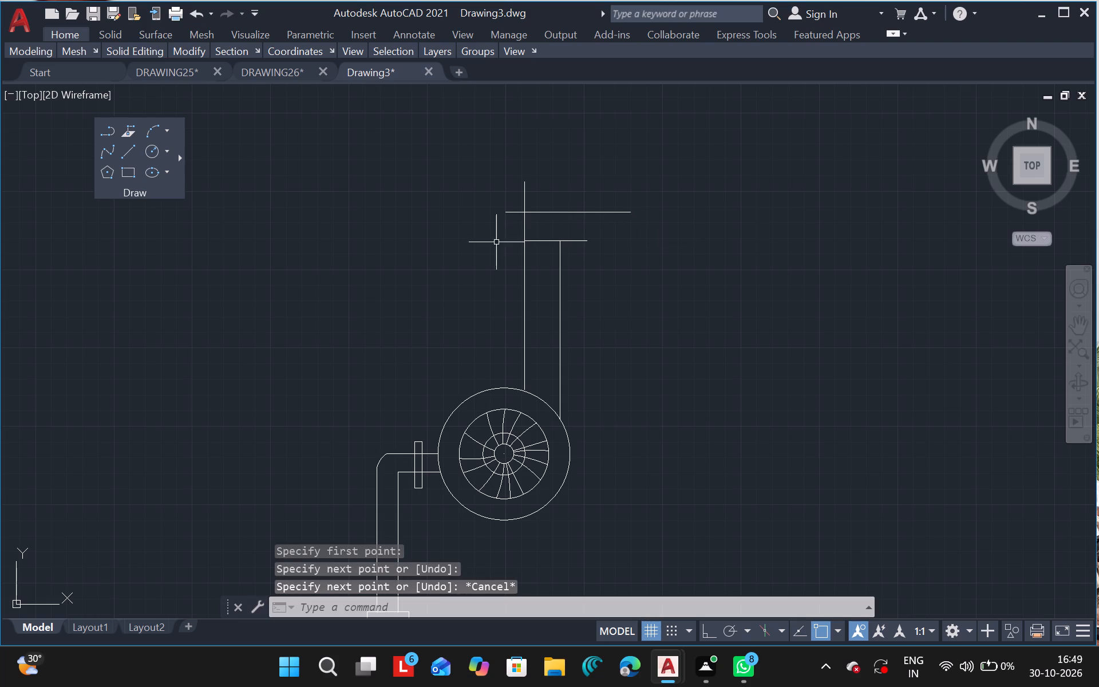
Delete the lower horizontal's segment between the two vertical lines.
{"action": "left_click_drag", "start_coordinate": [542, 240], "coordinate": [674, 242]}
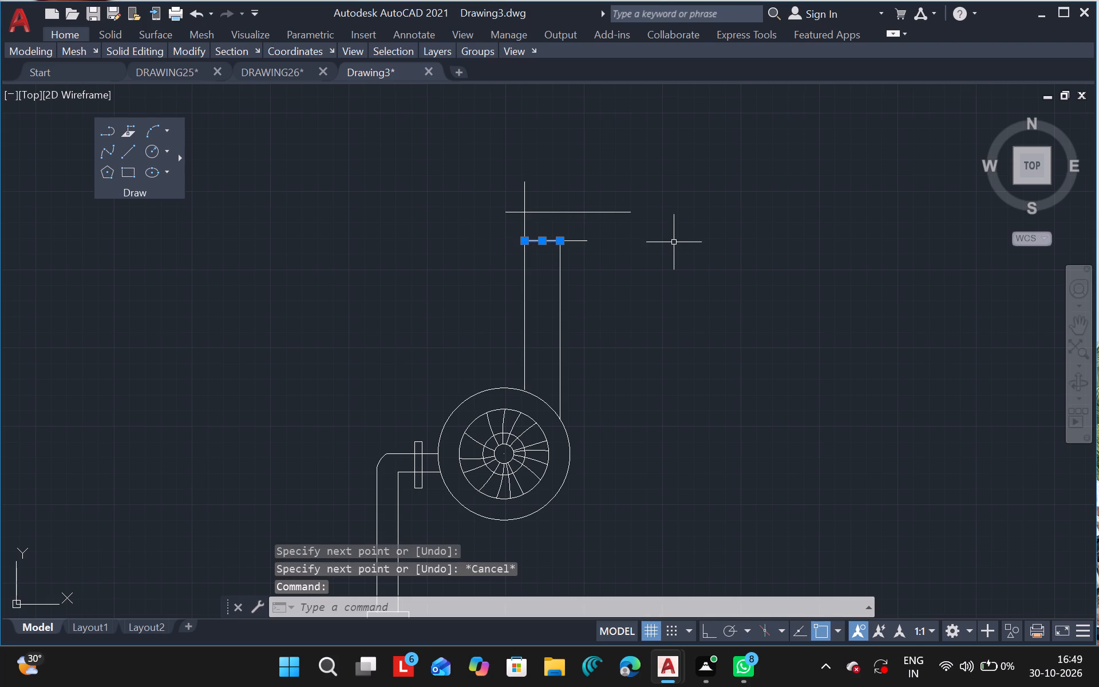
{"action": "key", "text": "Delete"}
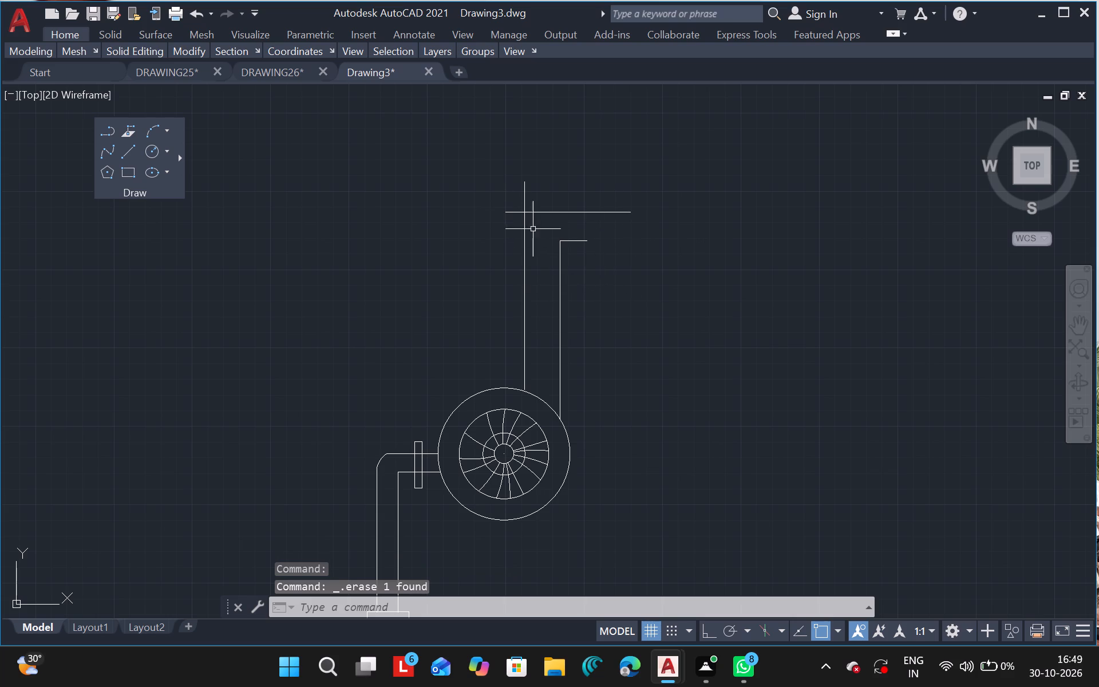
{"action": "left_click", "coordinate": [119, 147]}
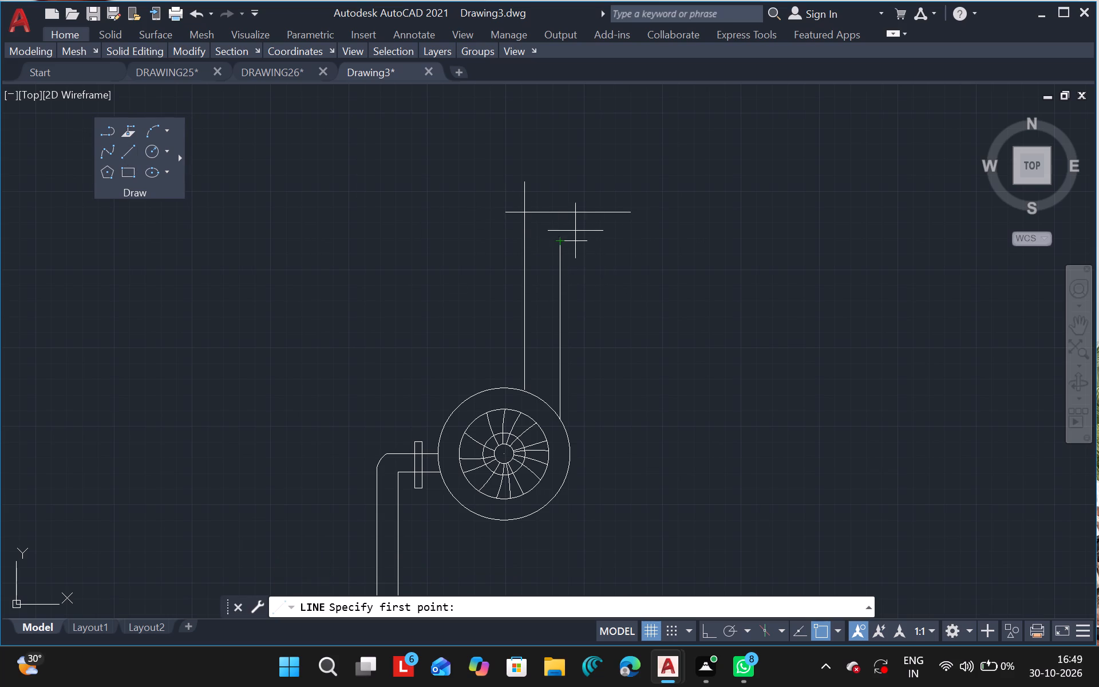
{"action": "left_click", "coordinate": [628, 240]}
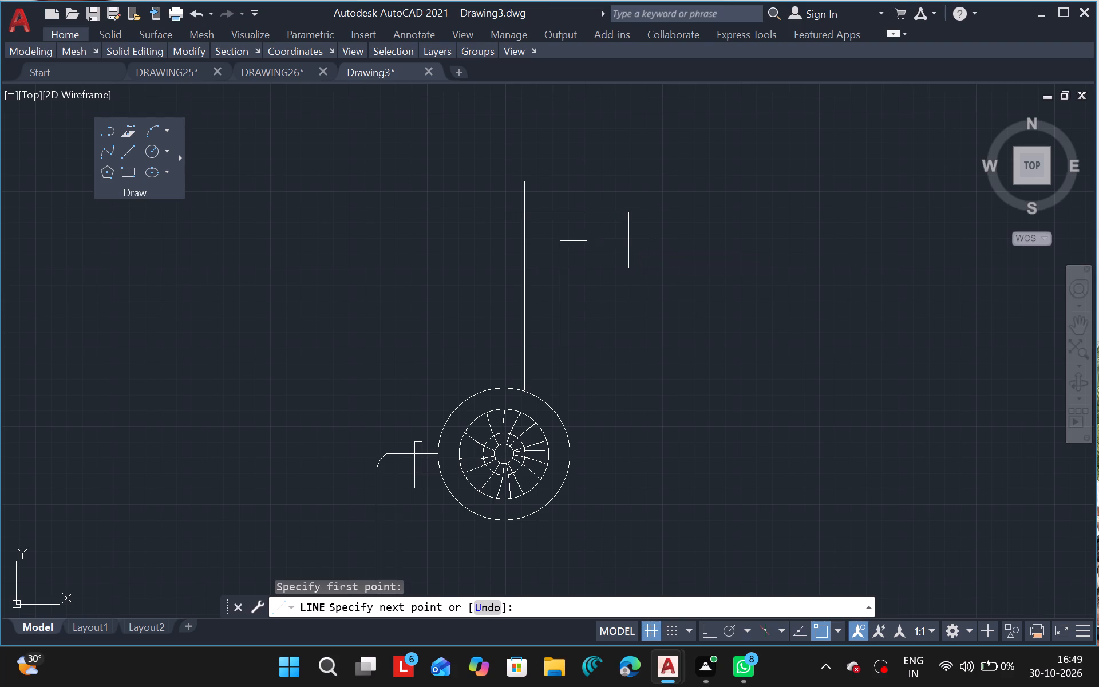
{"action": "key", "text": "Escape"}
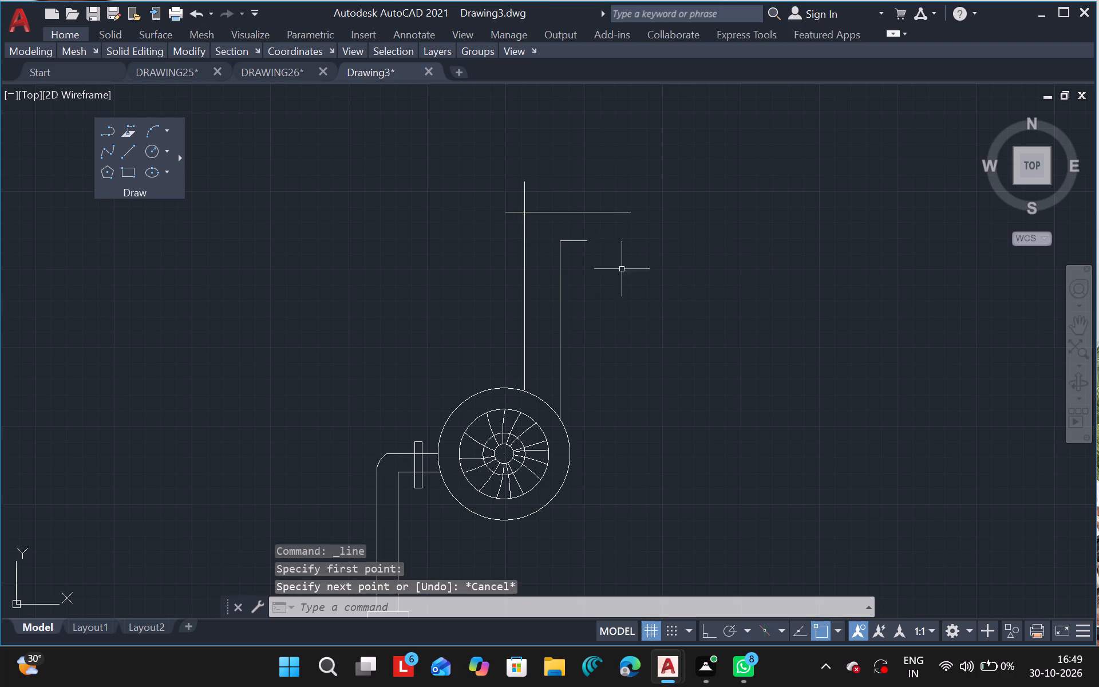
Extend the short lower horizontal with a line about 150 units long, ending roughly level with the upper horizontal's outer end.
{"action": "left_click", "coordinate": [121, 154]}
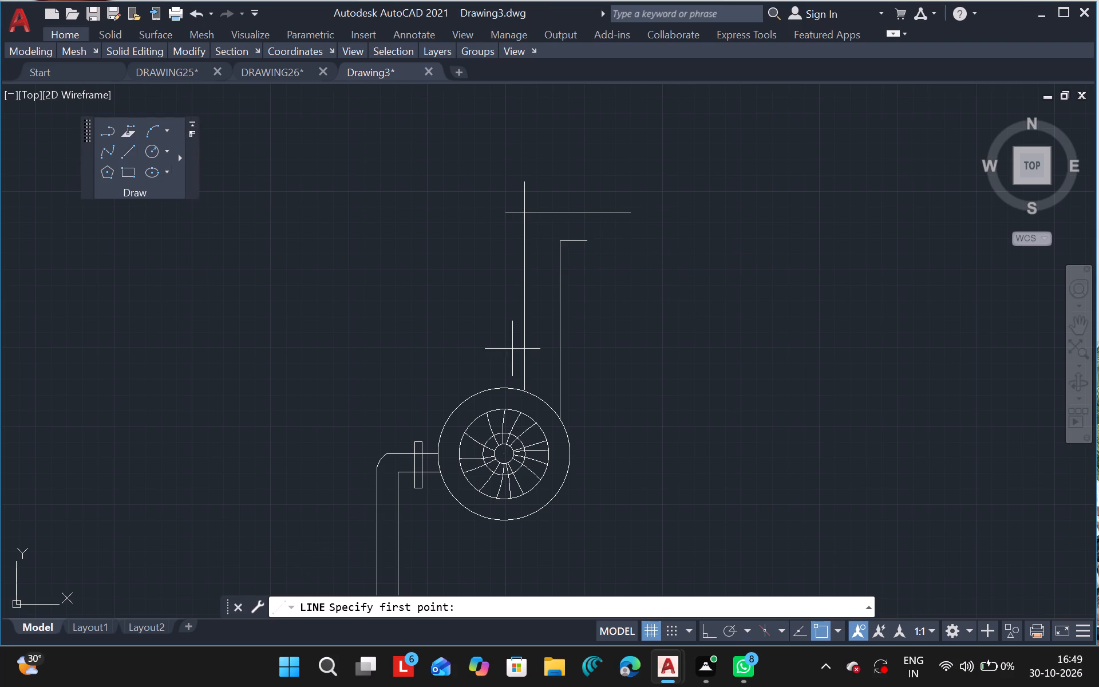
{"action": "left_click_drag", "start_coordinate": [592, 242], "coordinate": [634, 240]}
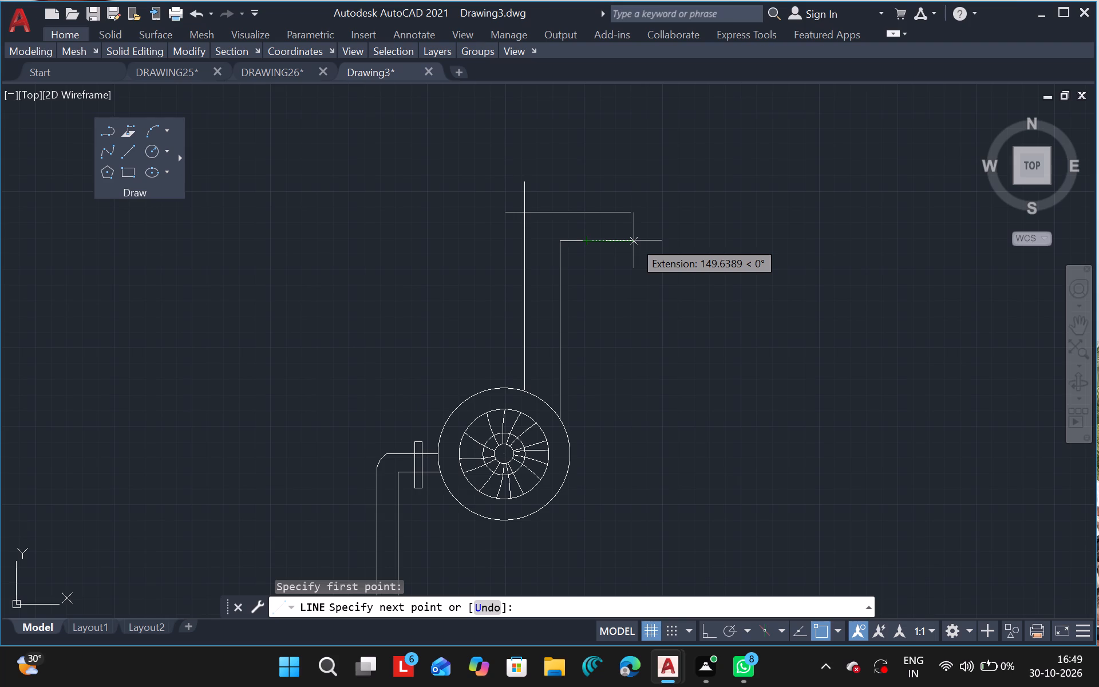
{"action": "left_click_drag", "start_coordinate": [634, 240], "coordinate": [632, 240]}
{"action": "left_click", "coordinate": [632, 240]}
{"action": "key", "text": "Escape"}
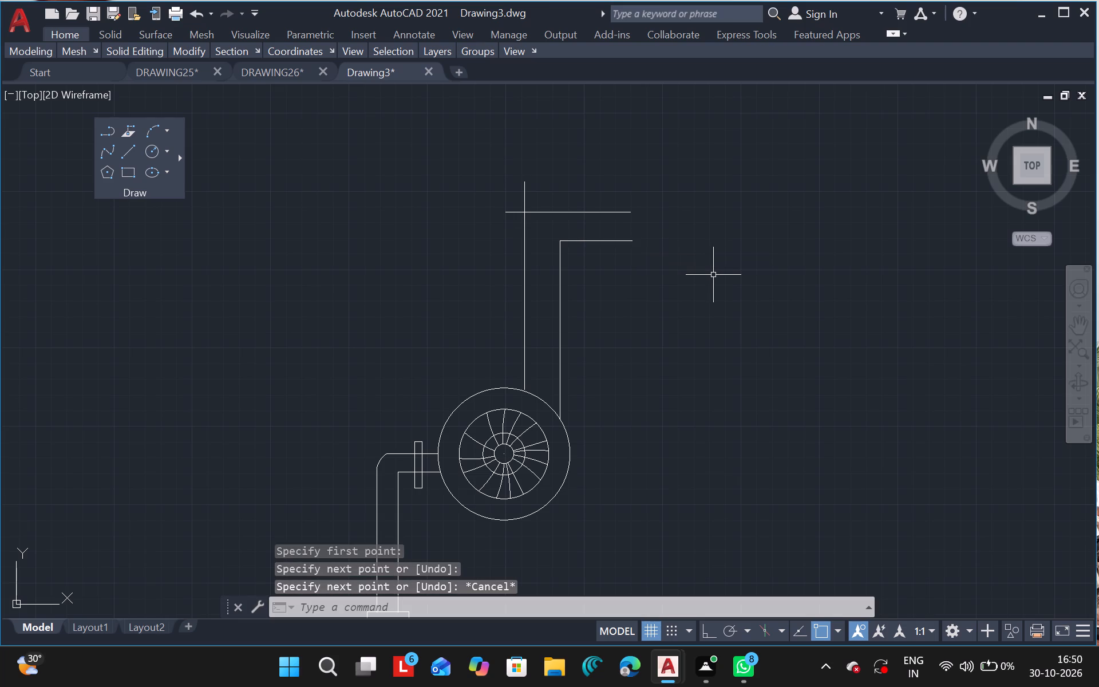
Trim the overhanging ends of the upper horizontal and the nearer vertical line so they meet in a clean corner.
{"action": "type", "text": "te"}
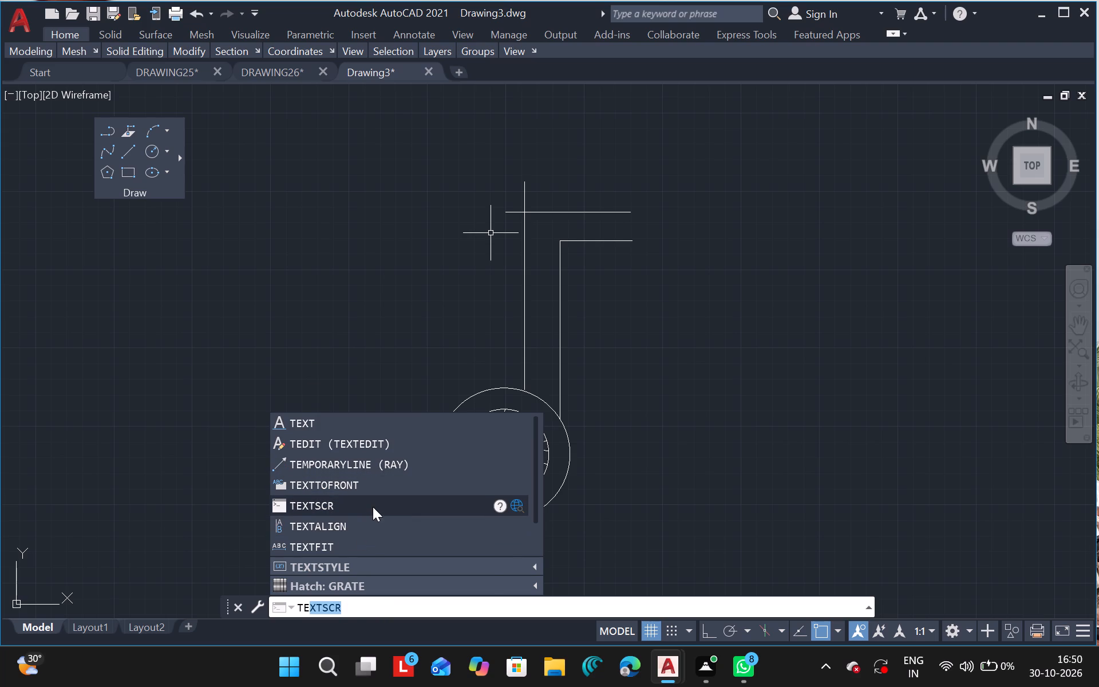
{"action": "key", "text": "BackSpace"}
{"action": "key", "text": "BackSpace"}
{"action": "key", "text": "r"}
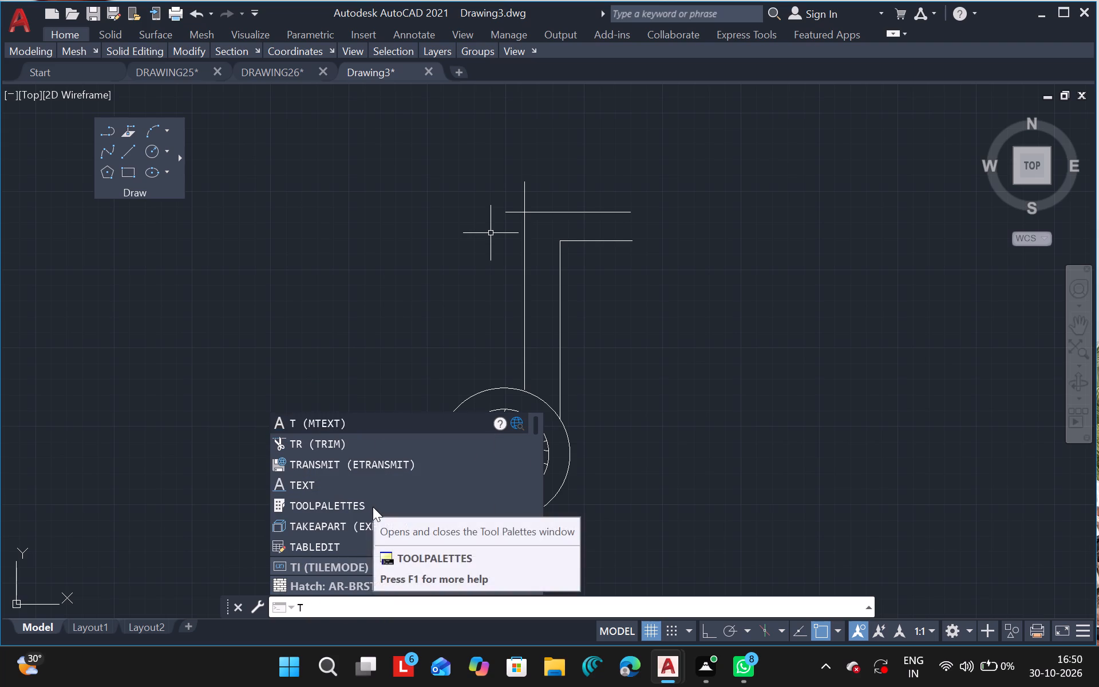
{"action": "left_click", "coordinate": [322, 445]}
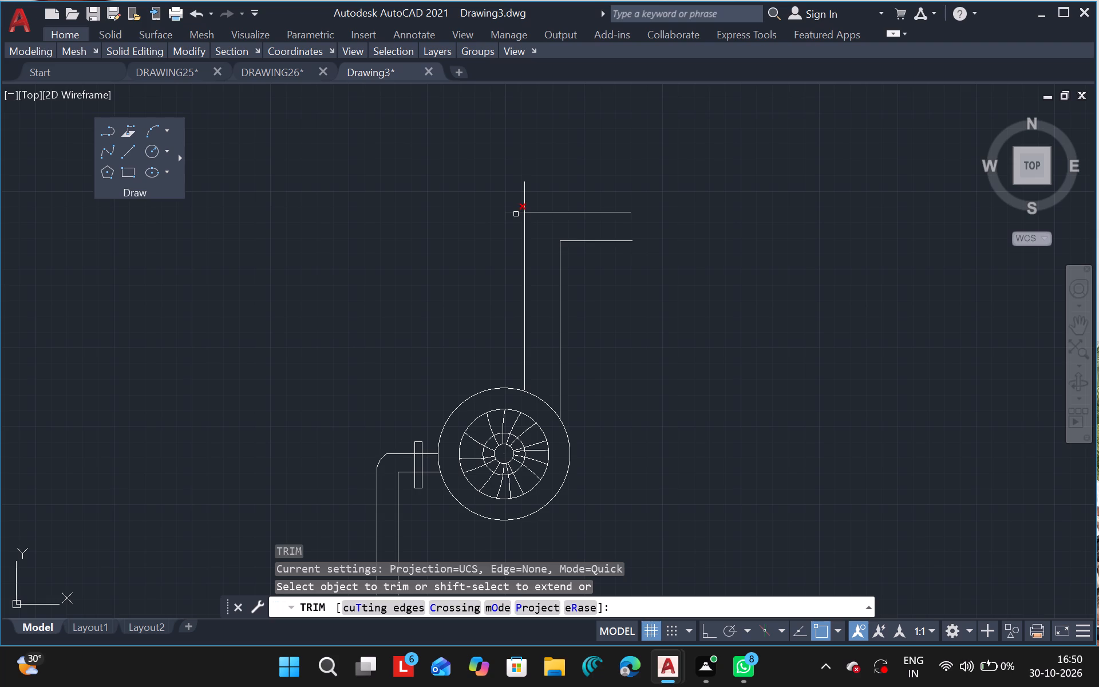
{"action": "left_click_drag", "start_coordinate": [514, 211], "coordinate": [527, 203]}
{"action": "left_click_drag", "start_coordinate": [527, 203], "coordinate": [700, 364]}
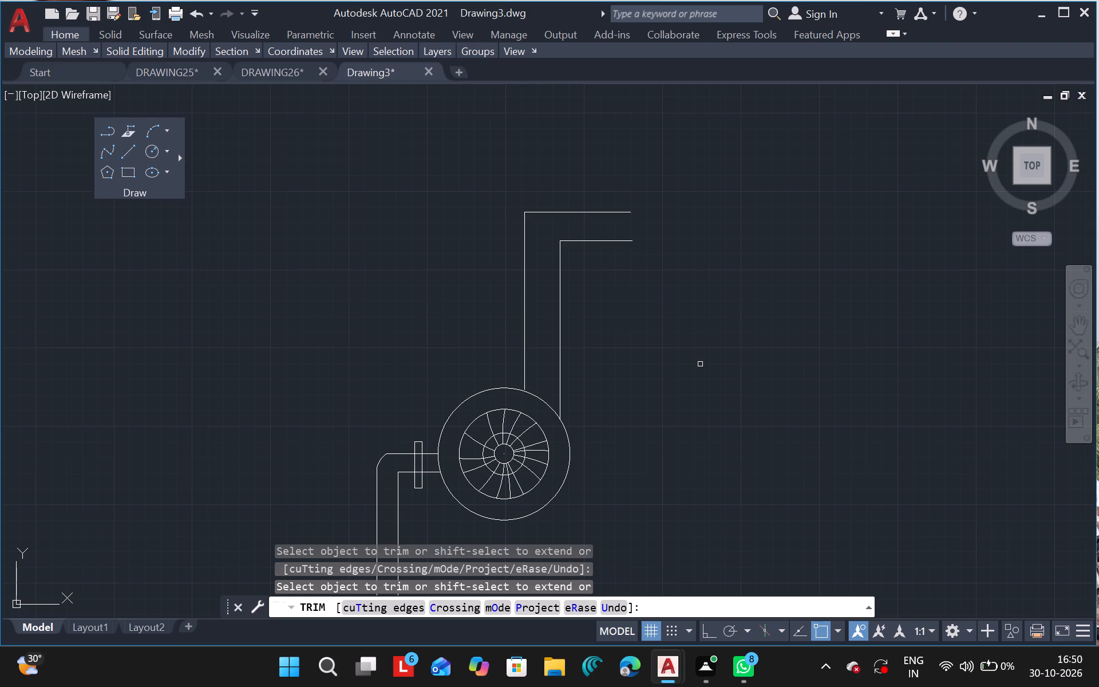
{"action": "key", "text": "Escape"}
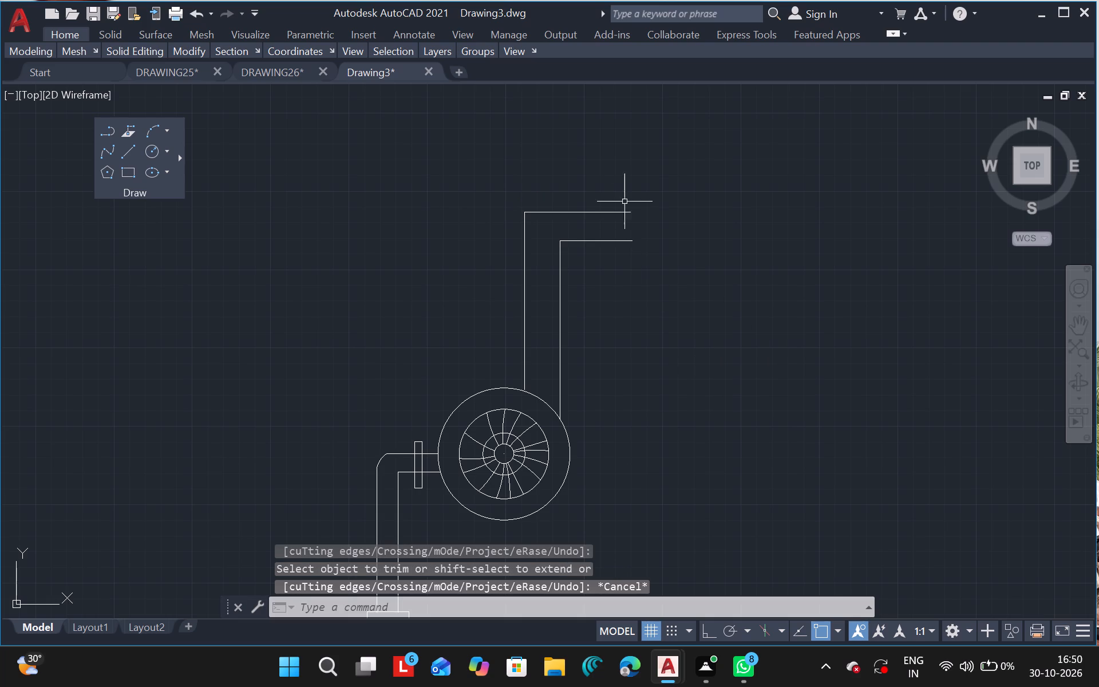
Draw a short vertical line straight up from the outer end of the second duct's upper horizontal line.
{"action": "left_click", "coordinate": [135, 148]}
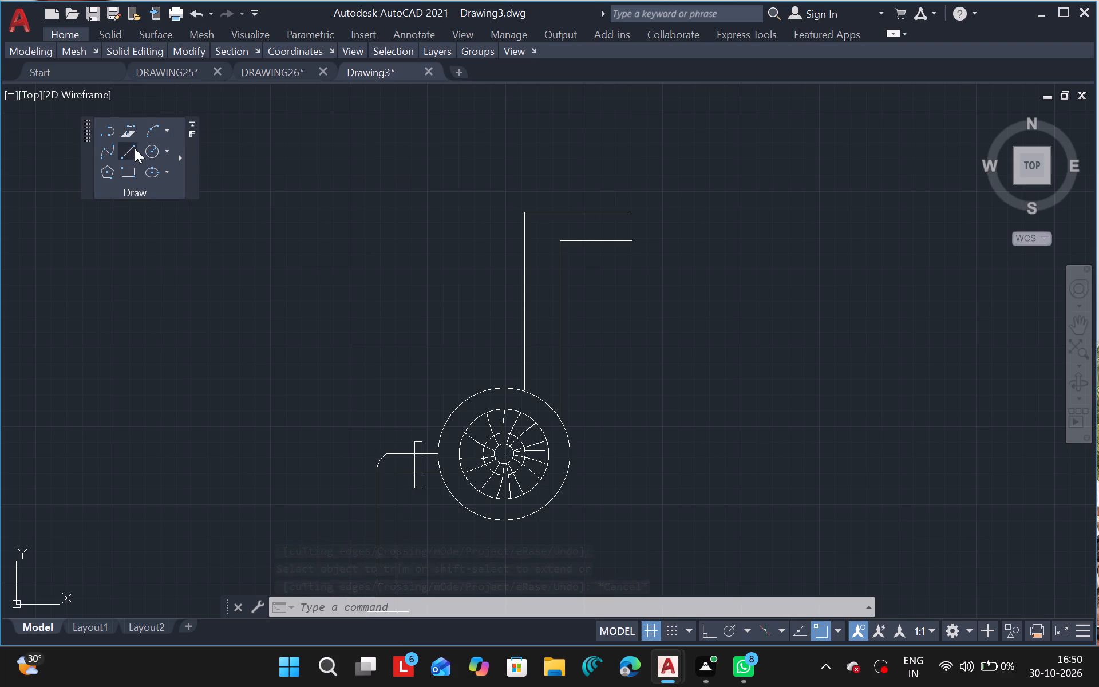
{"action": "left_click_drag", "start_coordinate": [634, 215], "coordinate": [634, 194]}
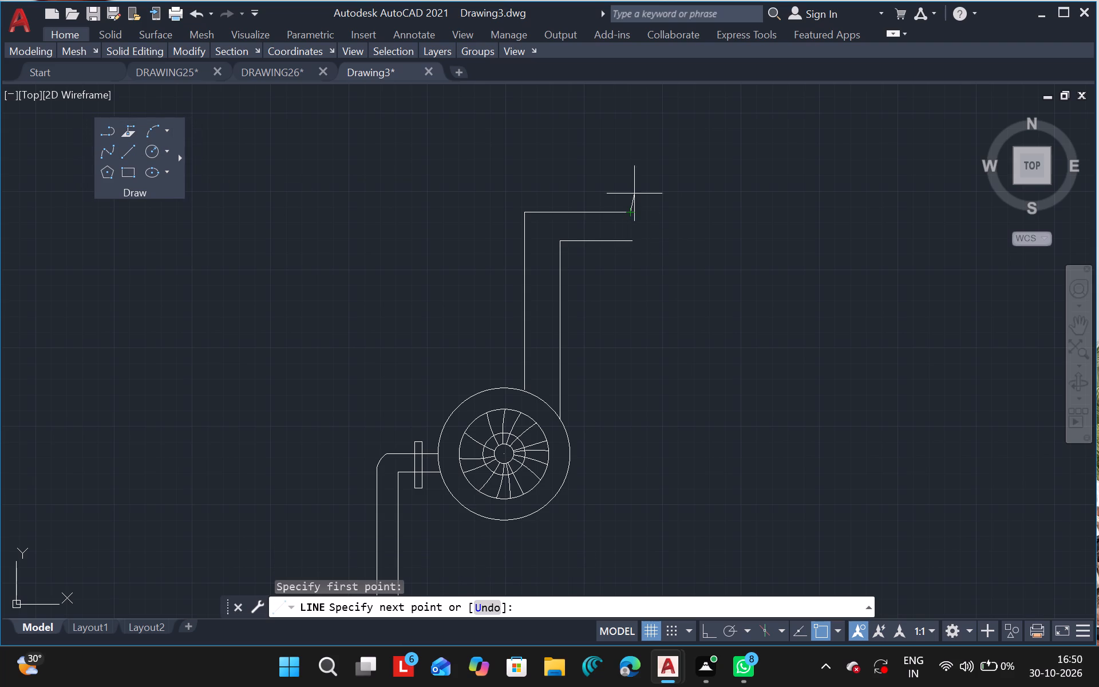
{"action": "left_click_drag", "start_coordinate": [634, 194], "coordinate": [631, 181]}
{"action": "left_click_drag", "start_coordinate": [631, 181], "coordinate": [631, 180]}
{"action": "left_click", "coordinate": [630, 137]}
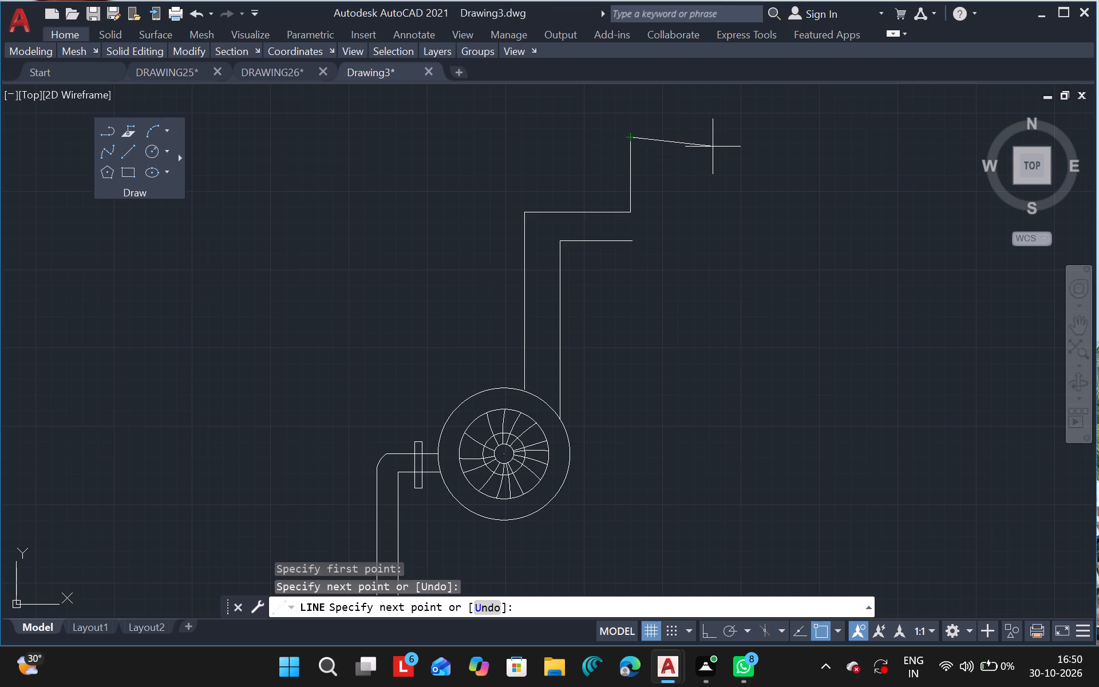
{"action": "key", "text": "ctrl+z"}
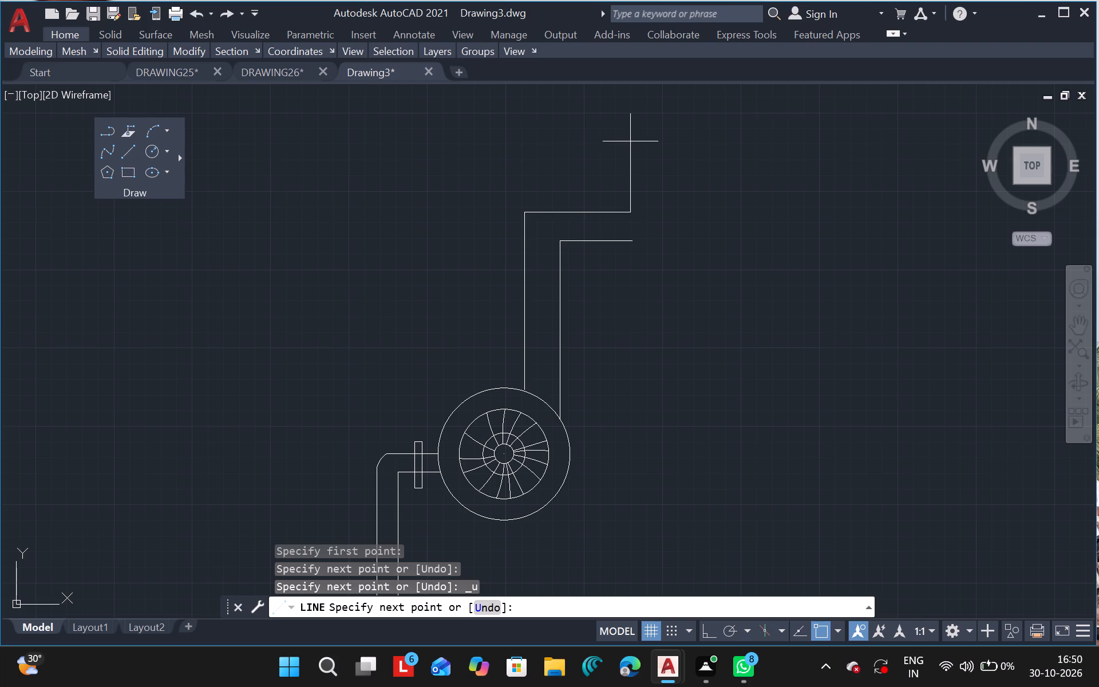
{"action": "left_click", "coordinate": [630, 141]}
{"action": "key", "text": "Escape"}
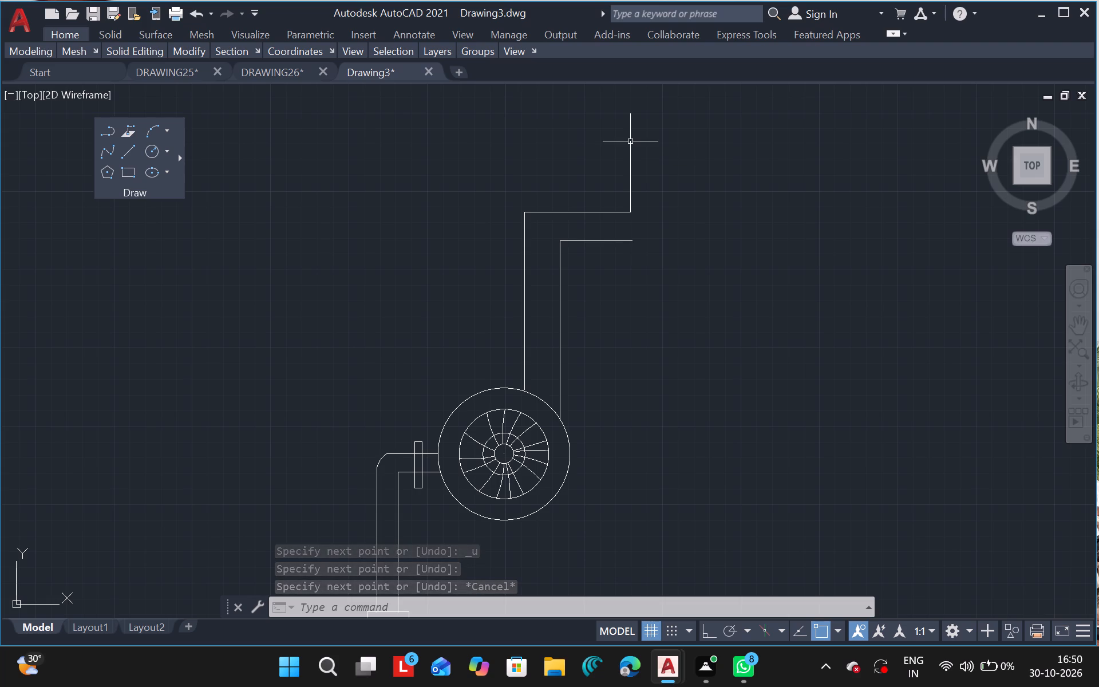
Draw a short vertical line straight down from the outer end of the second duct's lower horizontal line.
{"action": "left_click", "coordinate": [125, 153]}
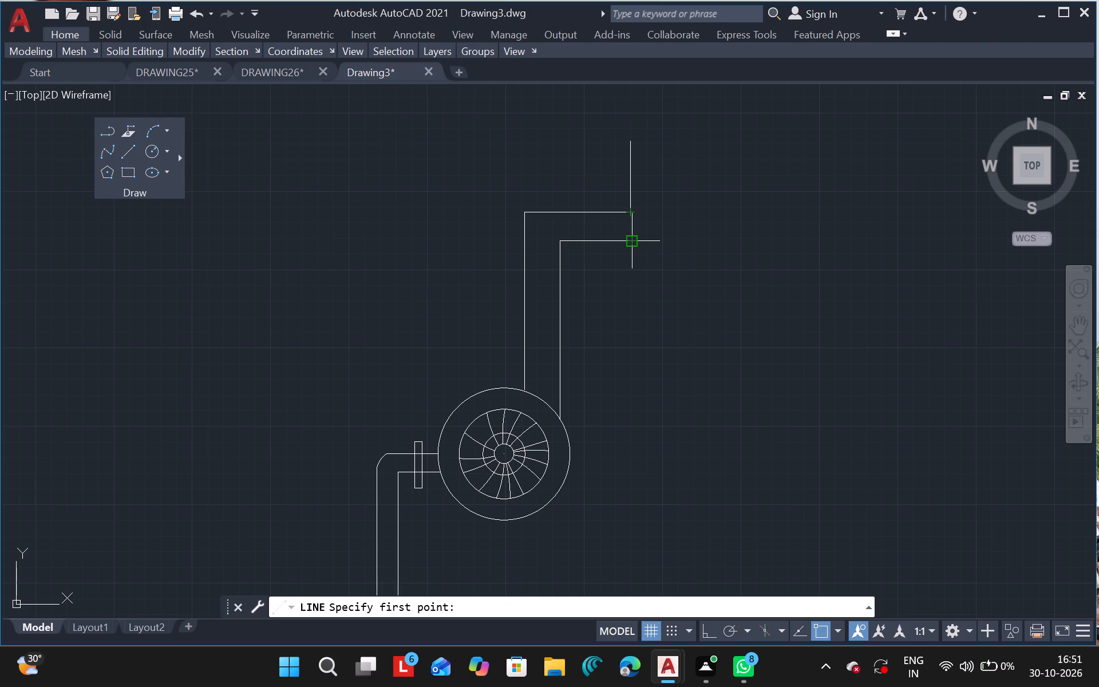
{"action": "left_click_drag", "start_coordinate": [631, 244], "coordinate": [632, 301]}
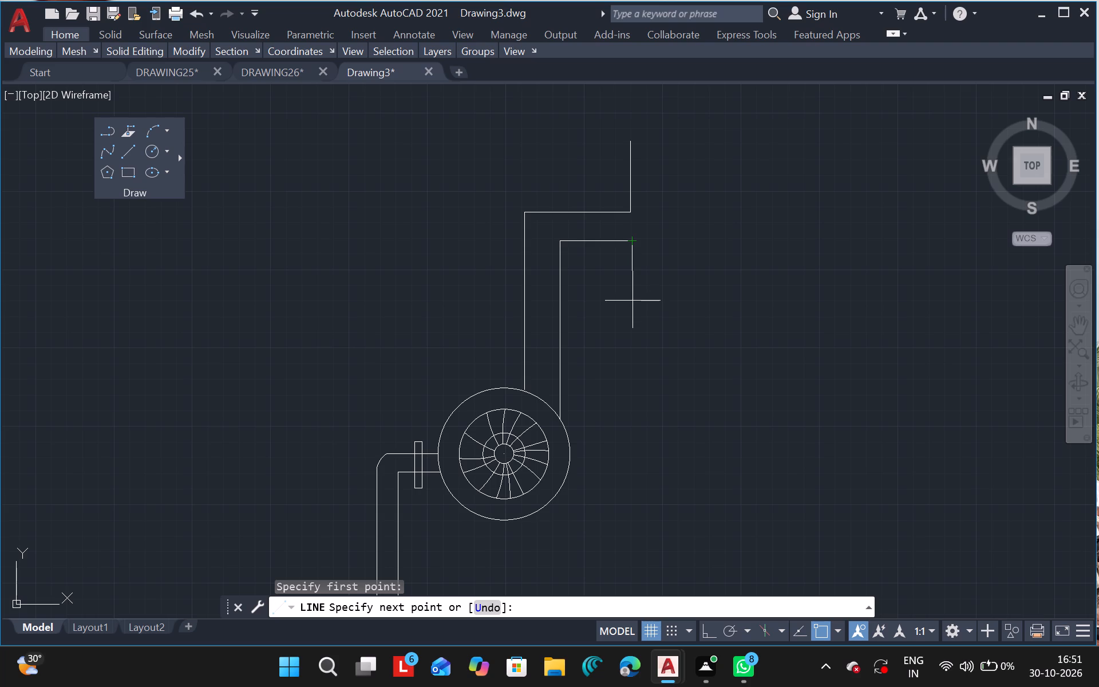
{"action": "left_click_drag", "start_coordinate": [632, 301], "coordinate": [633, 301]}
{"action": "left_click_drag", "start_coordinate": [633, 301], "coordinate": [632, 301]}
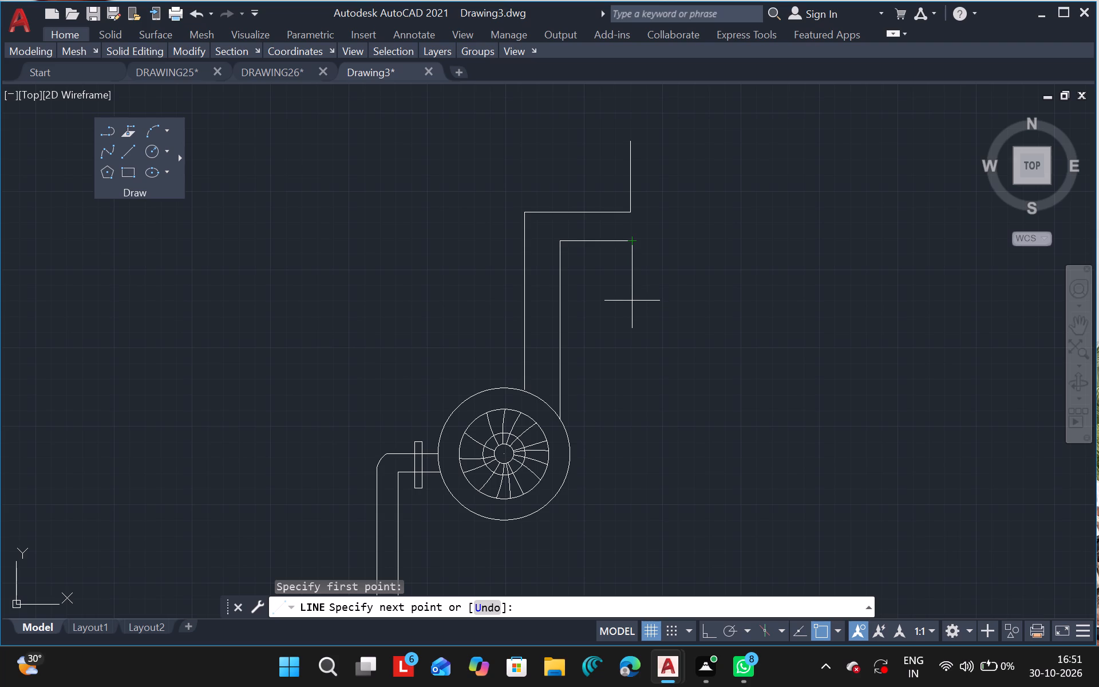
{"action": "left_click", "coordinate": [632, 301]}
{"action": "key", "text": "Escape"}
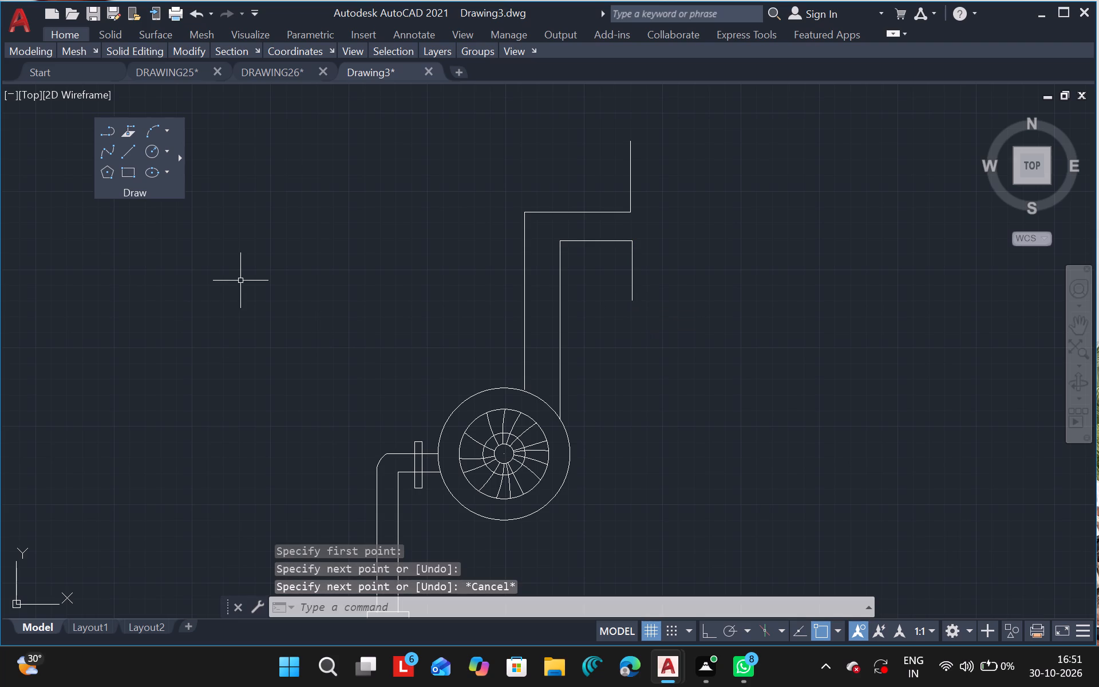
Draw a horizontal line outward across the short downward line, continuing it straight up past the upper short vertical's top as the box's far side.
{"action": "left_click", "coordinate": [128, 152]}
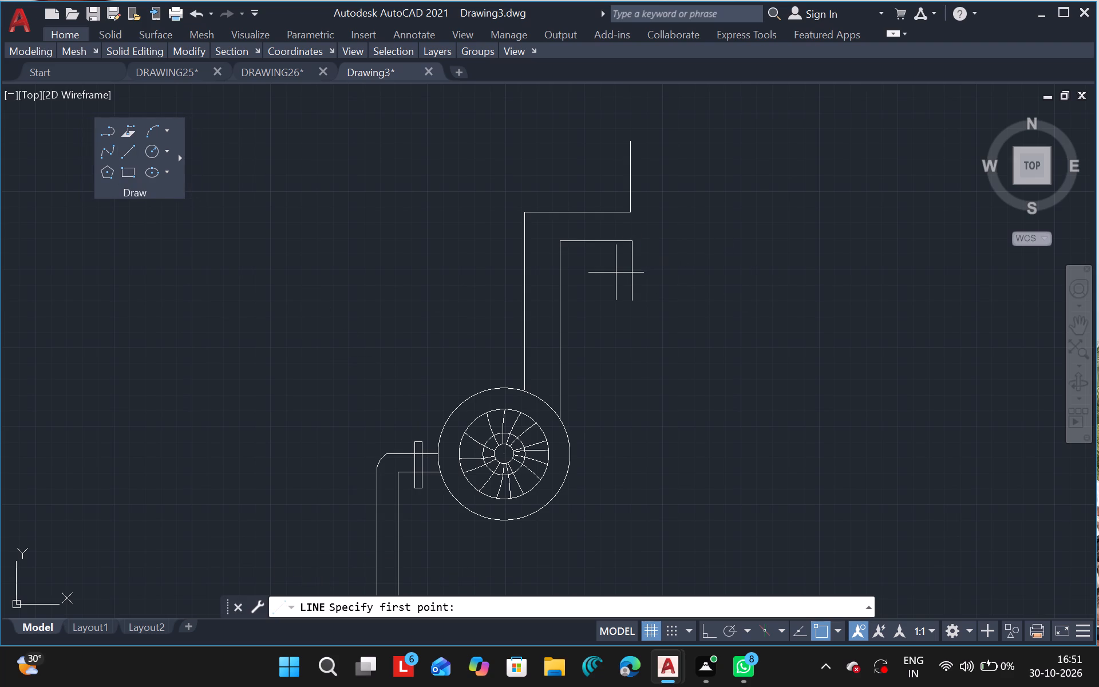
{"action": "left_click_drag", "start_coordinate": [615, 276], "coordinate": [766, 274]}
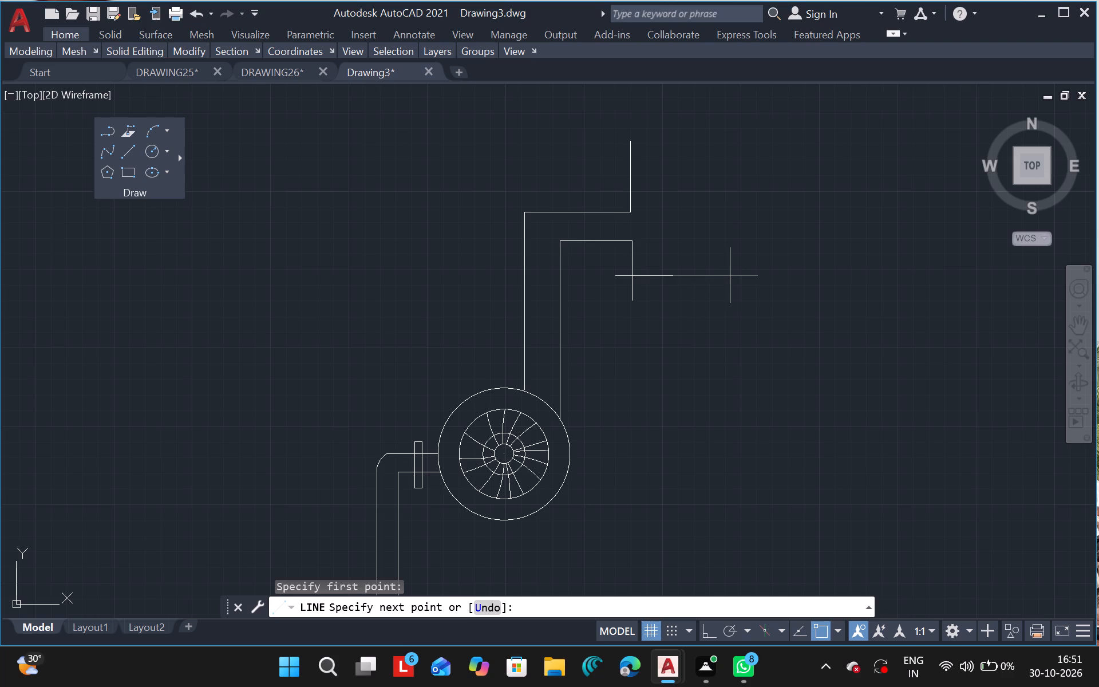
{"action": "left_click", "coordinate": [725, 276]}
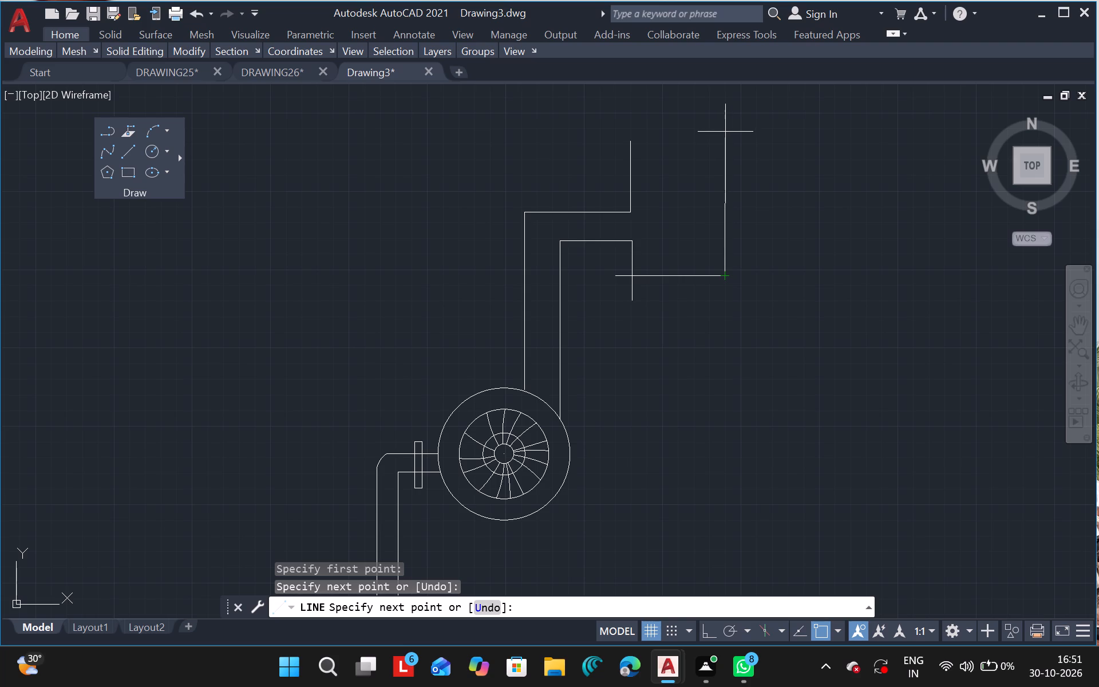
{"action": "left_click", "coordinate": [725, 132]}
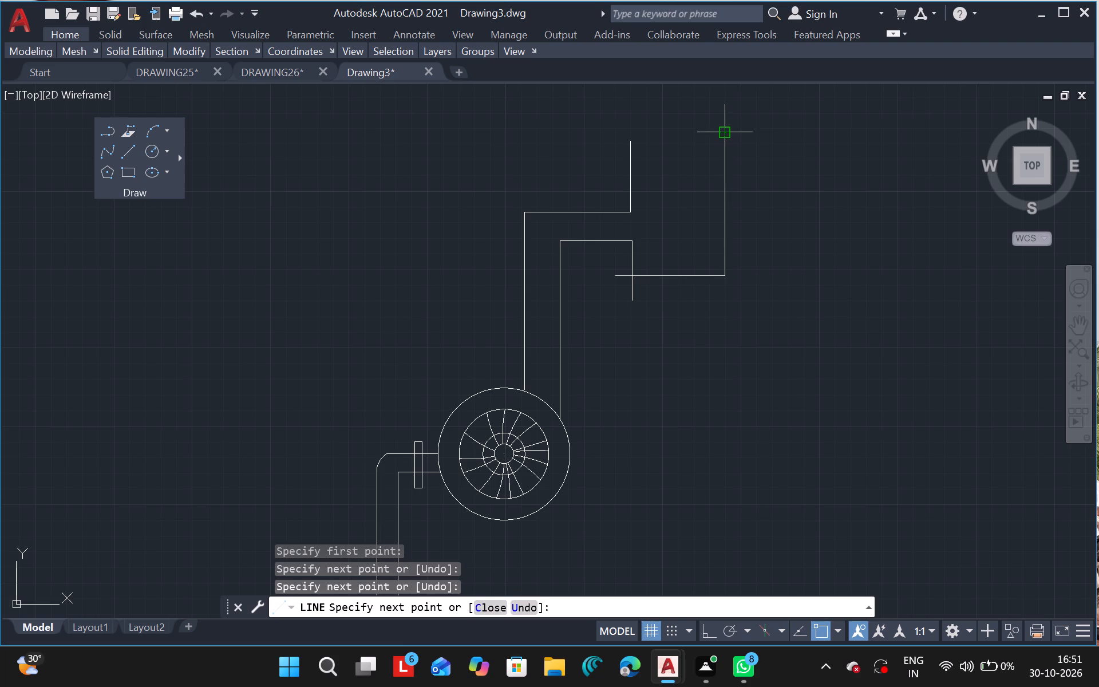
{"action": "key", "text": "Escape"}
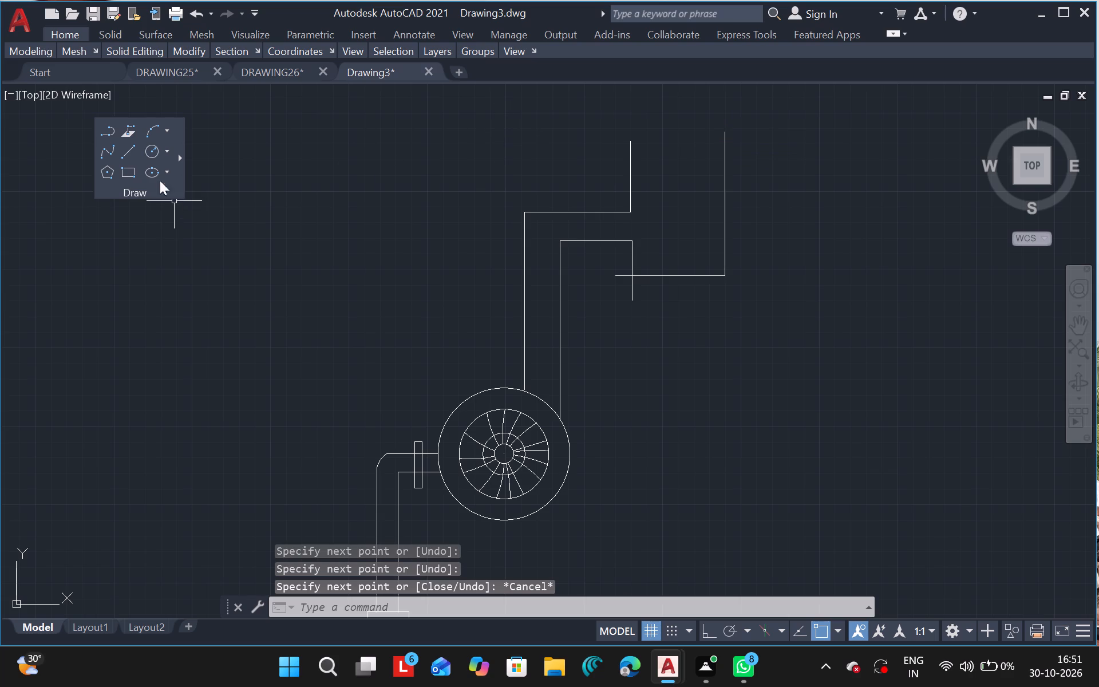
Draw a horizontal line near the top, crossing both the short upper vertical and the tall far vertical.
{"action": "left_click", "coordinate": [121, 154]}
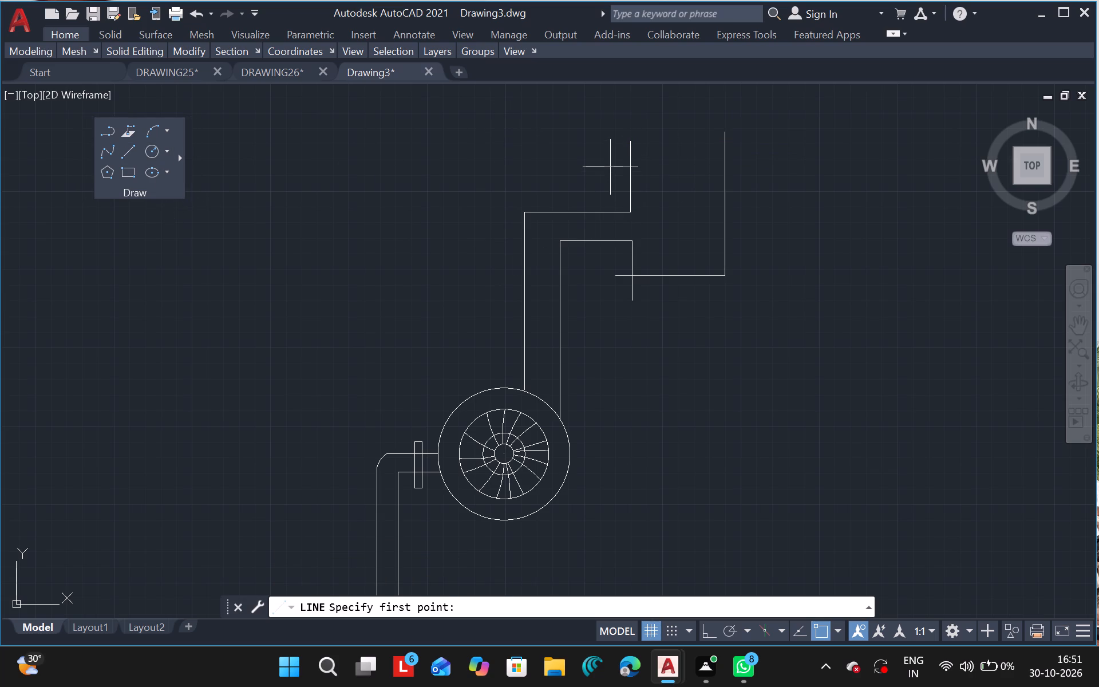
{"action": "left_click_drag", "start_coordinate": [610, 167], "coordinate": [751, 173]}
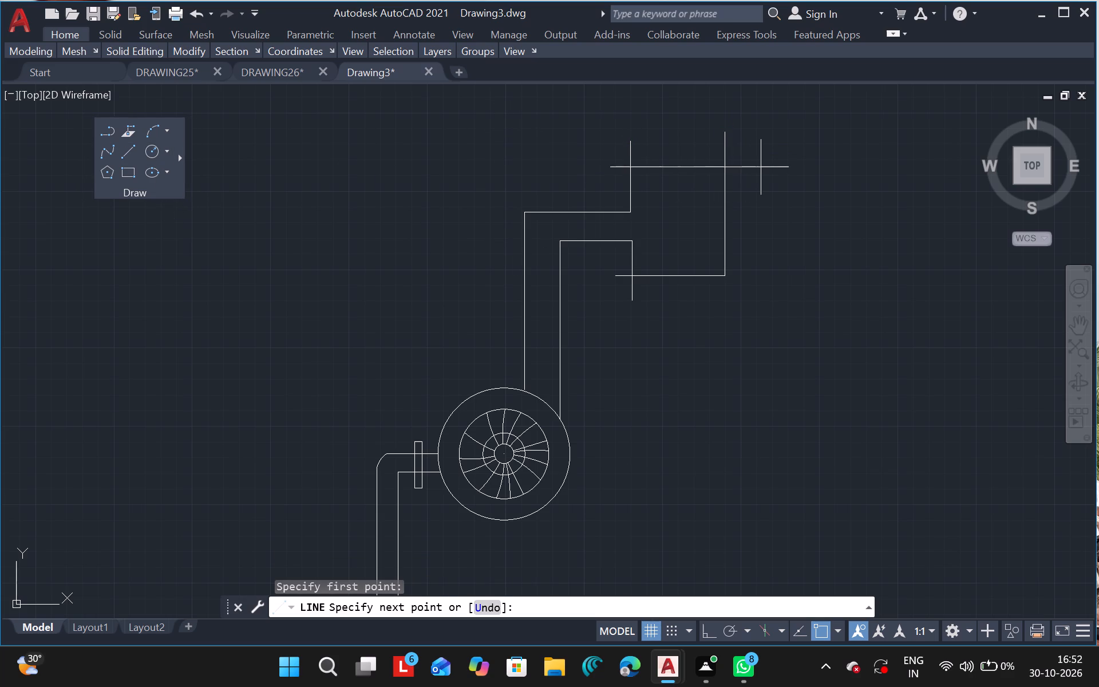
{"action": "left_click", "coordinate": [761, 167]}
{"action": "left_click", "coordinate": [761, 167]}
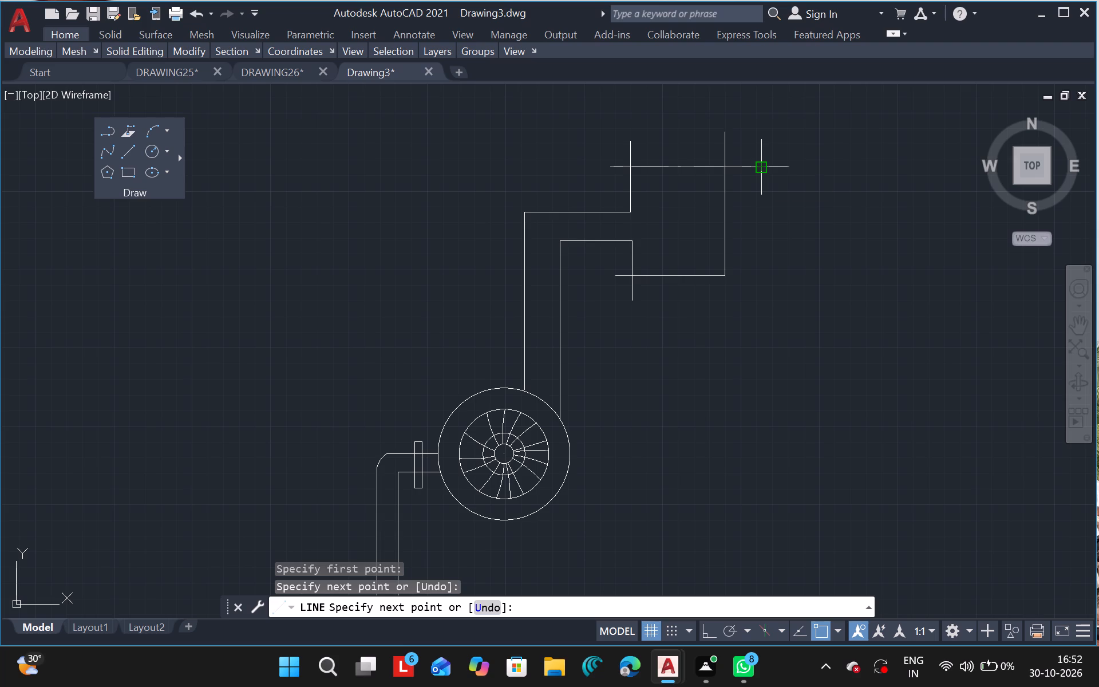
{"action": "key", "text": "Escape"}
Trim all line ends overhanging the corners at the duct's outlet, leaving a clean rectangular box open only to the duct.
{"action": "type", "text": "tr"}
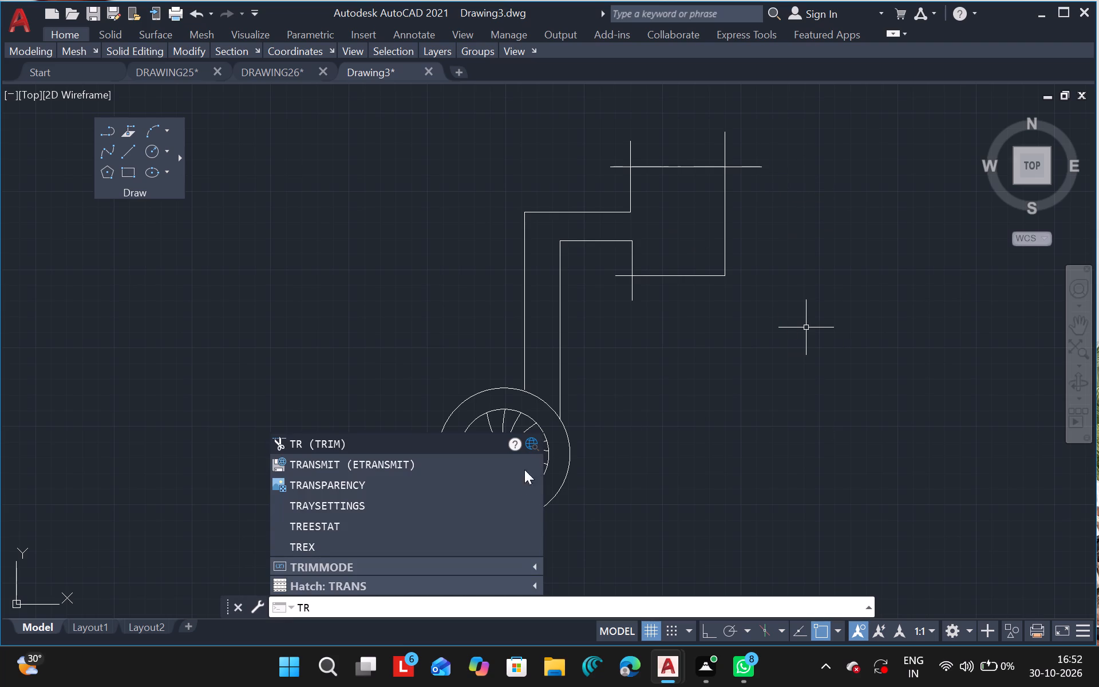
{"action": "left_click", "coordinate": [458, 446]}
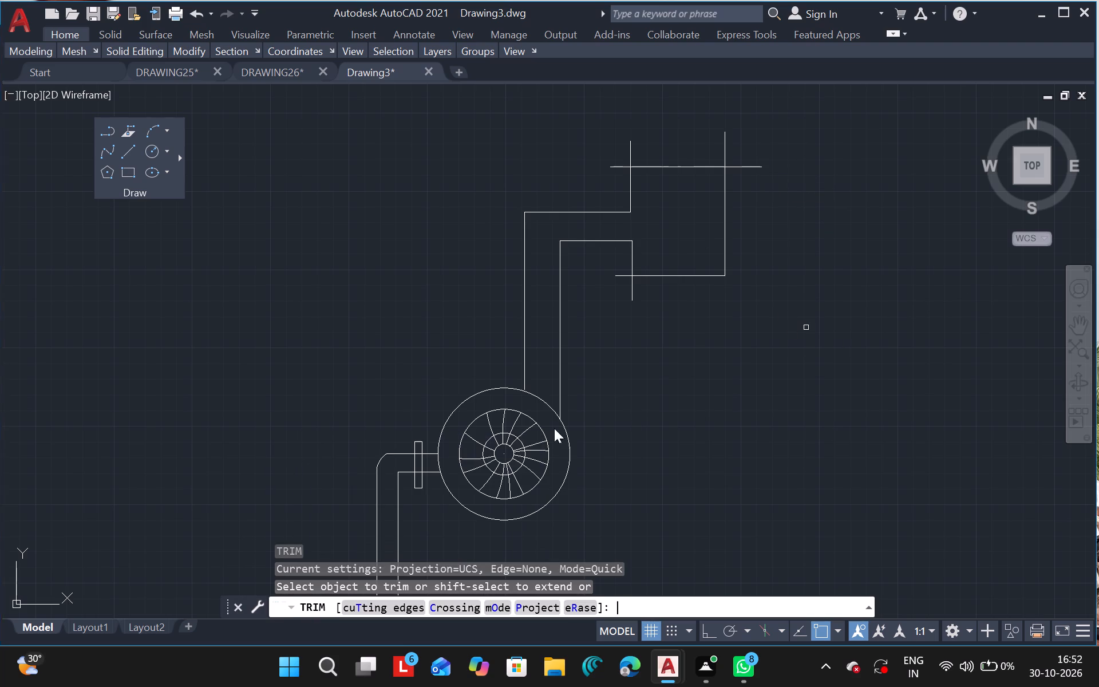
{"action": "left_click", "coordinate": [632, 287]}
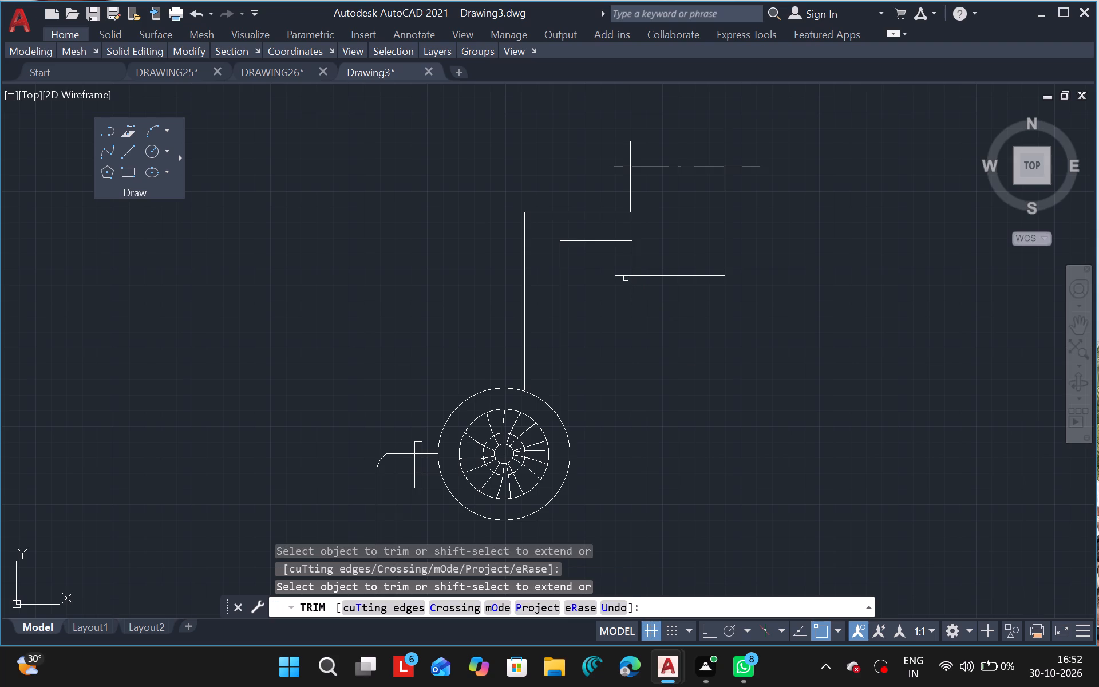
{"action": "left_click_drag", "start_coordinate": [624, 277], "coordinate": [751, 163]}
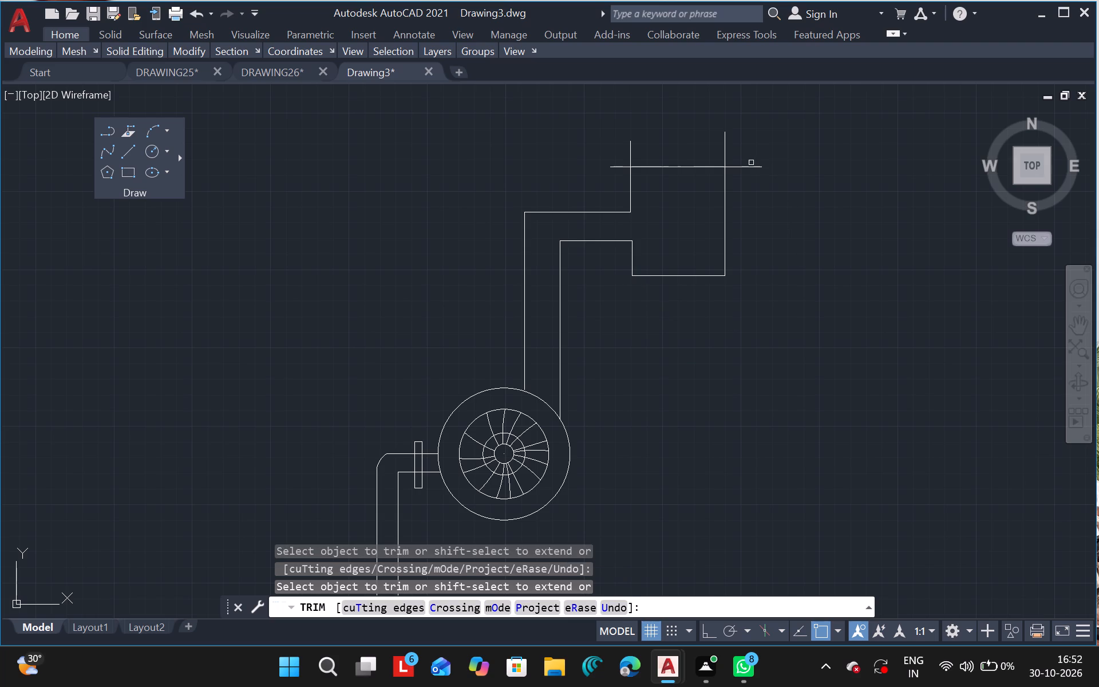
{"action": "left_click_drag", "start_coordinate": [751, 163], "coordinate": [748, 167]}
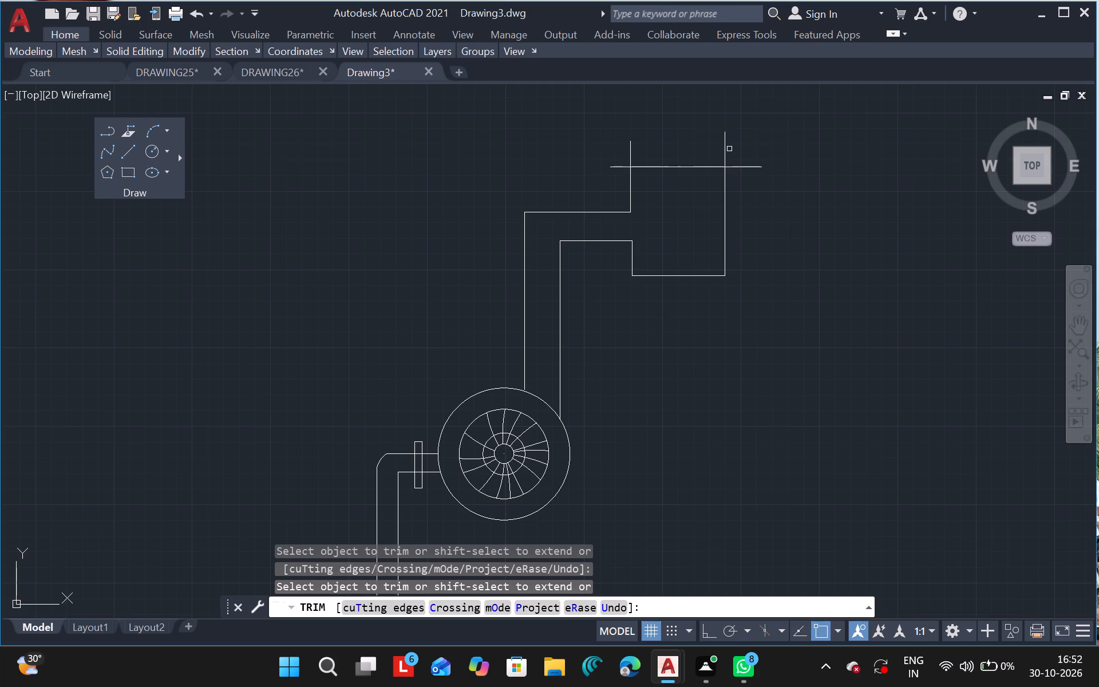
{"action": "left_click", "coordinate": [721, 147]}
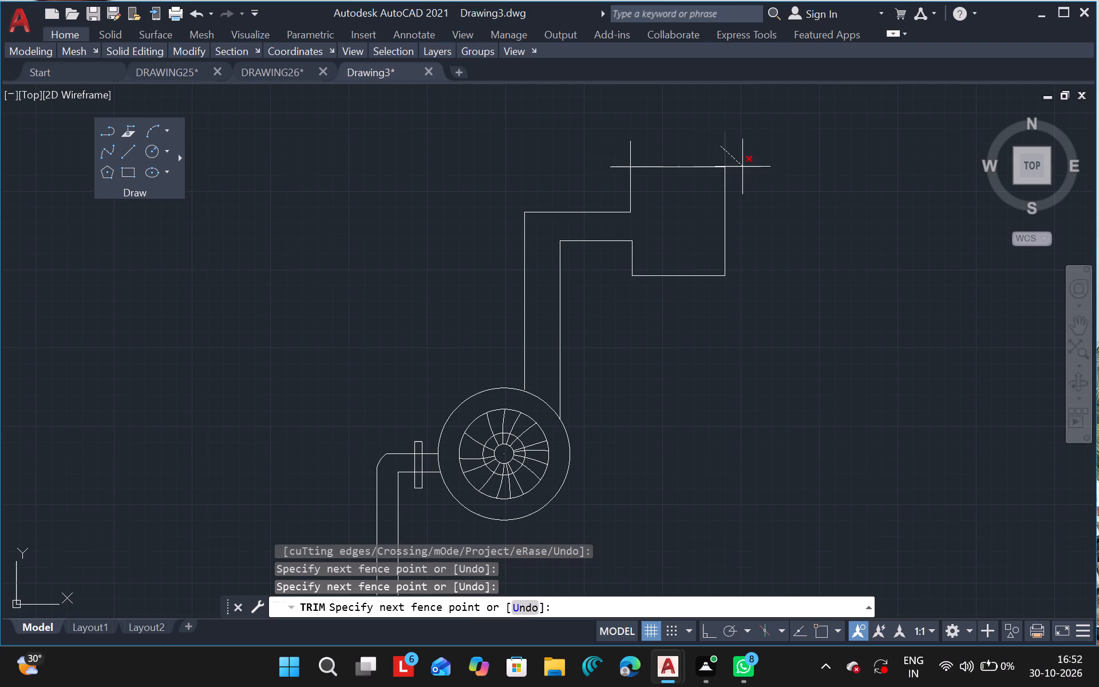
{"action": "left_click", "coordinate": [613, 143]}
{"action": "left_click_drag", "start_coordinate": [700, 144], "coordinate": [752, 191]}
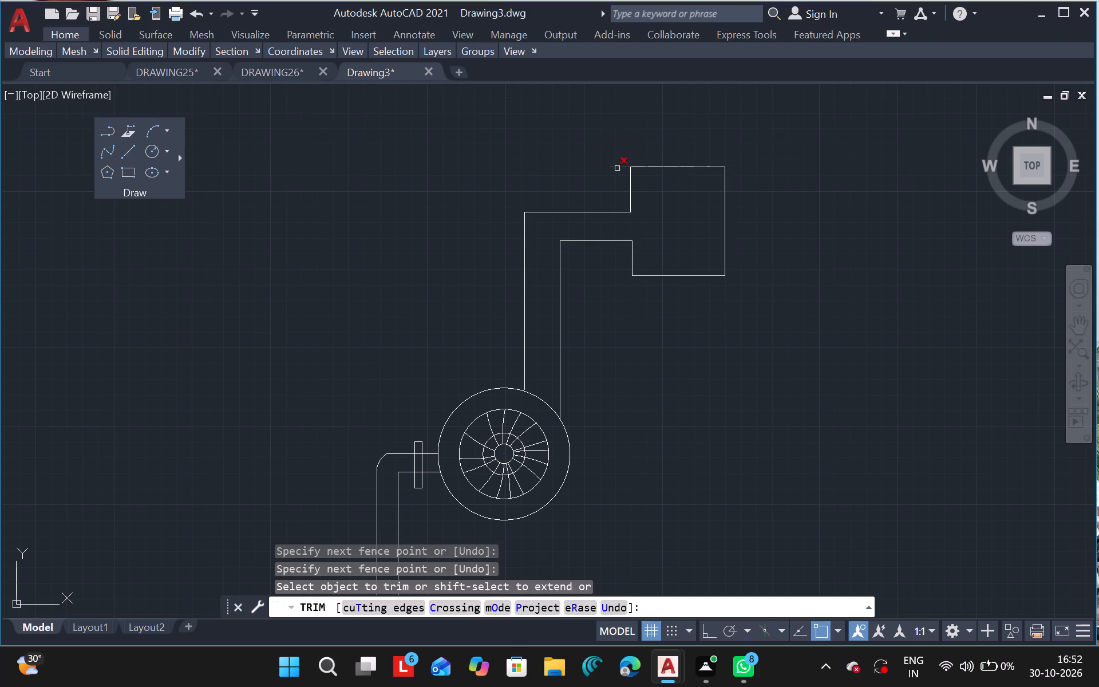
{"action": "left_click_drag", "start_coordinate": [617, 169], "coordinate": [782, 240]}
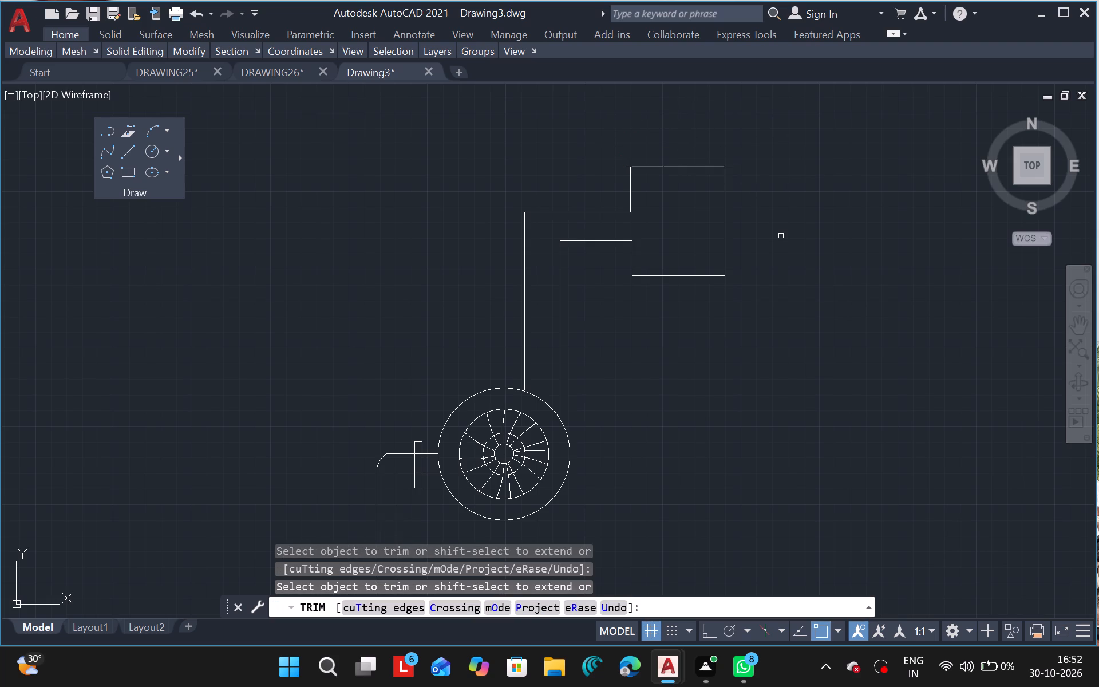
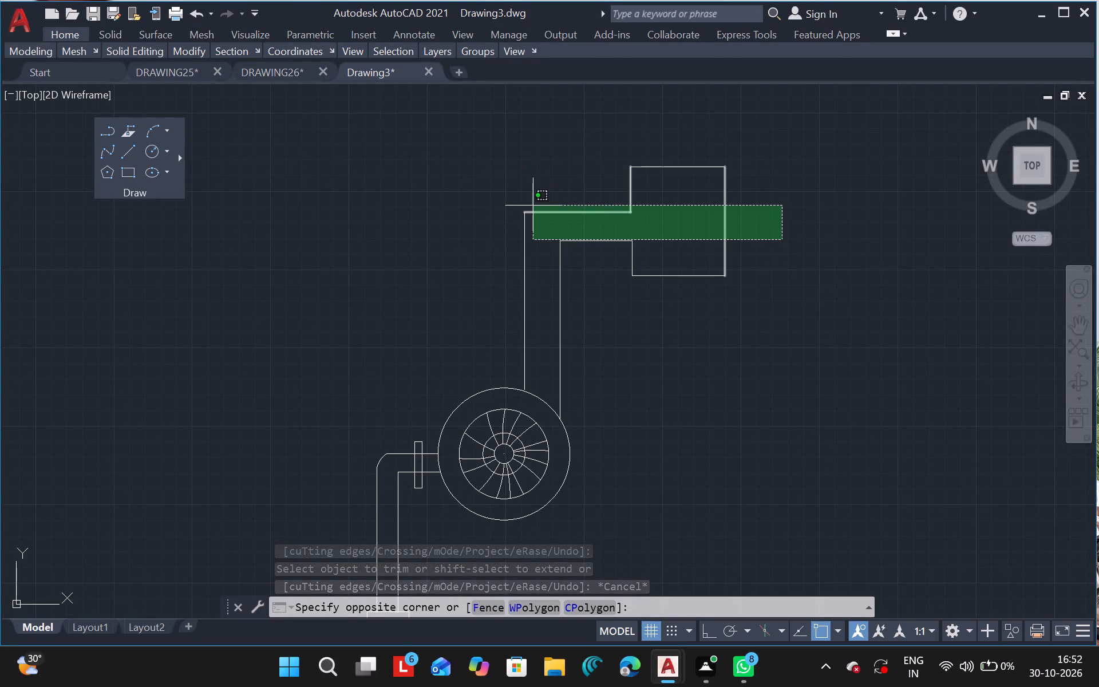
Draw a near-vertical guide line down across the second duct's upper horizontal line, just inside the duct's outer corner.
{"action": "key", "text": "Escape"}
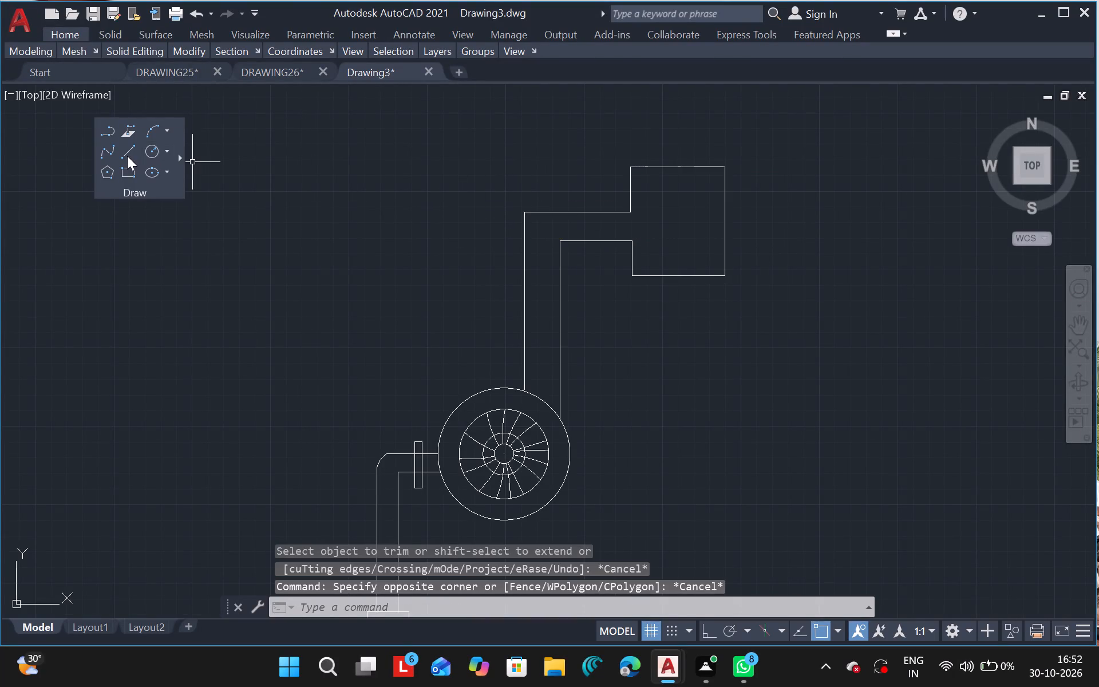
{"action": "left_click", "coordinate": [122, 156]}
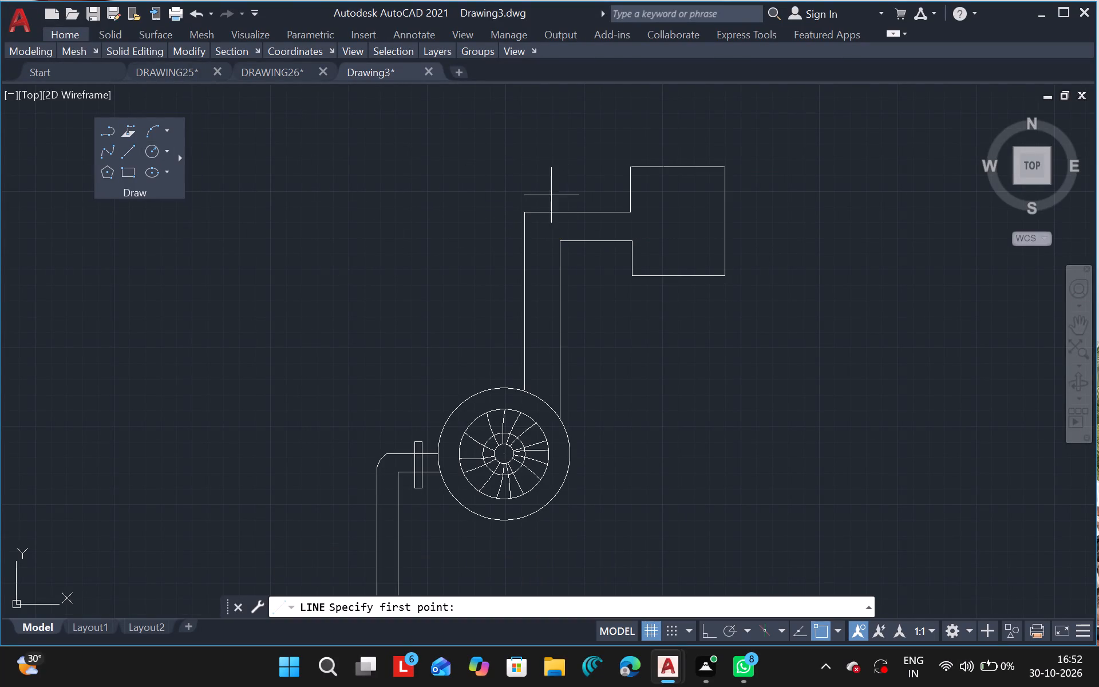
{"action": "left_click_drag", "start_coordinate": [548, 188], "coordinate": [545, 283]}
{"action": "left_click", "coordinate": [545, 283]}
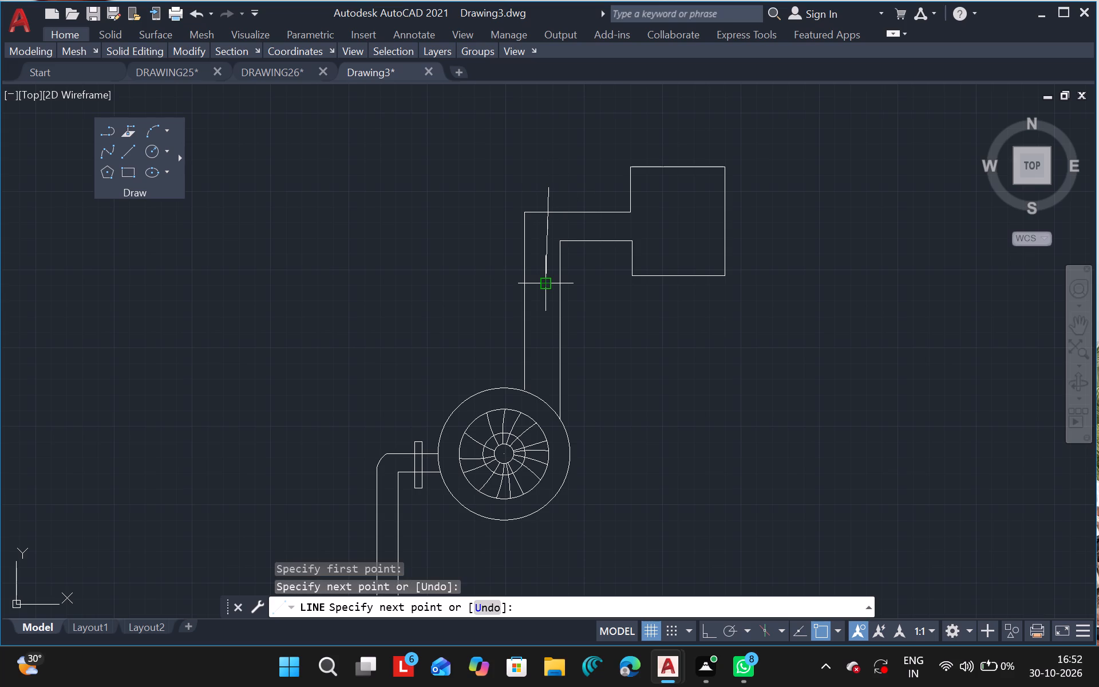
{"action": "key", "text": "Escape"}
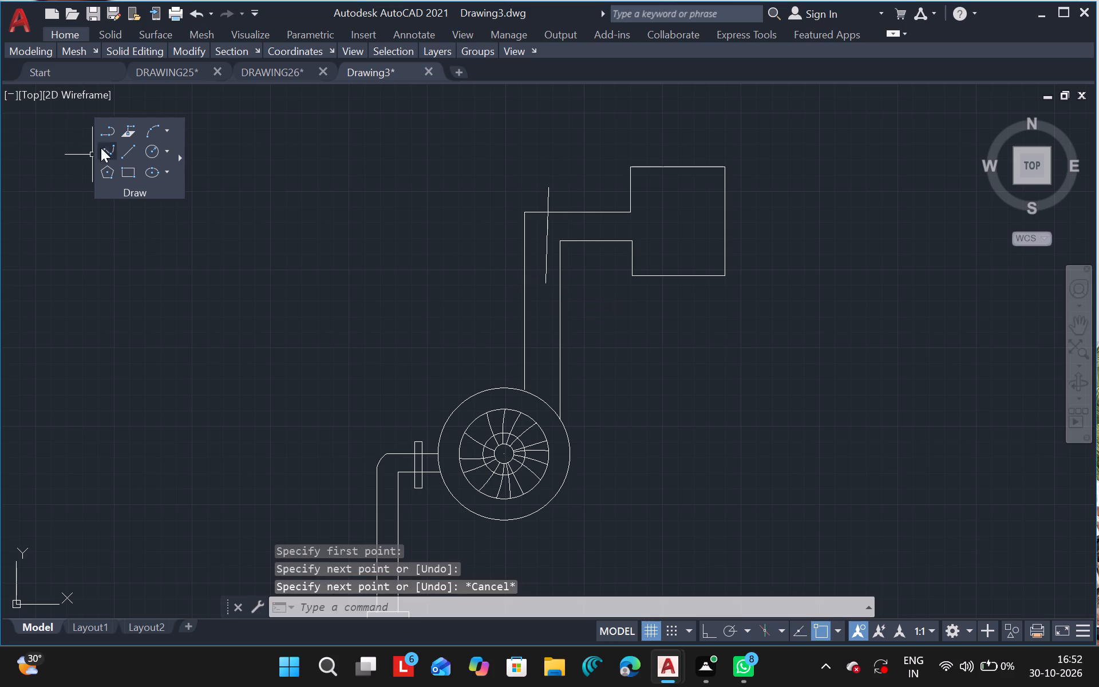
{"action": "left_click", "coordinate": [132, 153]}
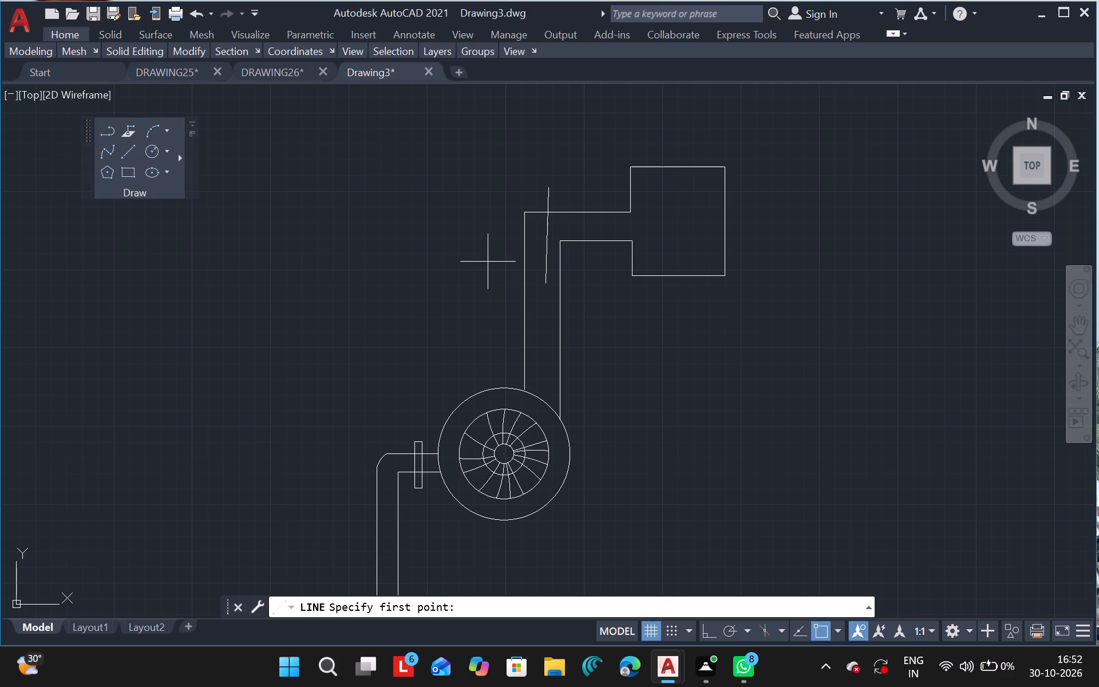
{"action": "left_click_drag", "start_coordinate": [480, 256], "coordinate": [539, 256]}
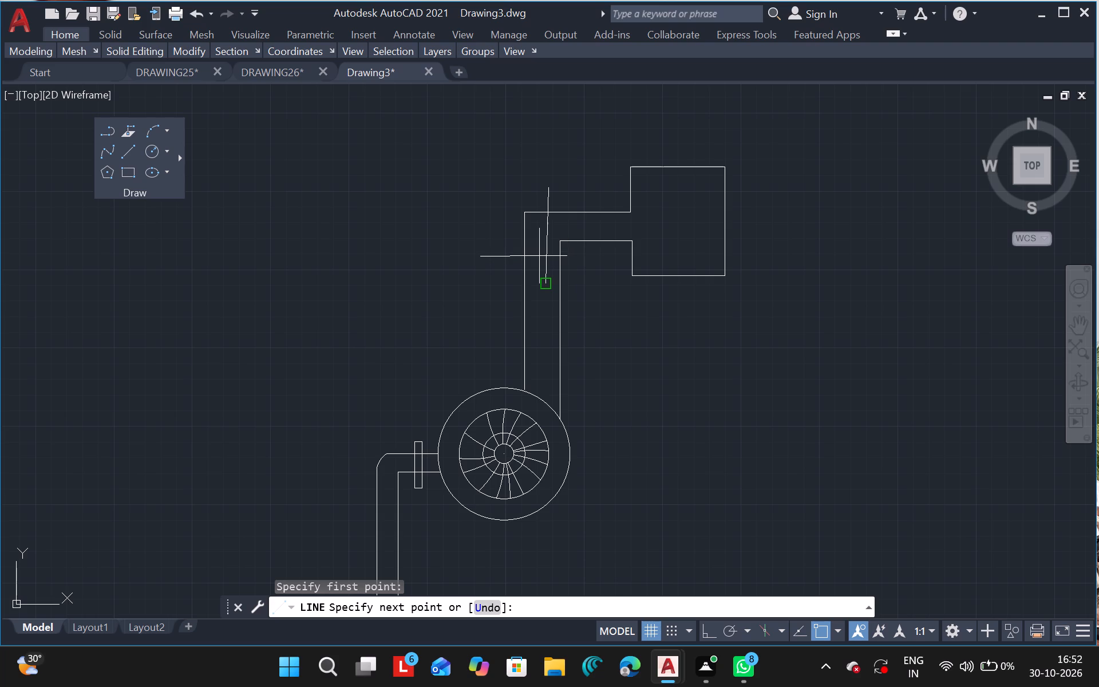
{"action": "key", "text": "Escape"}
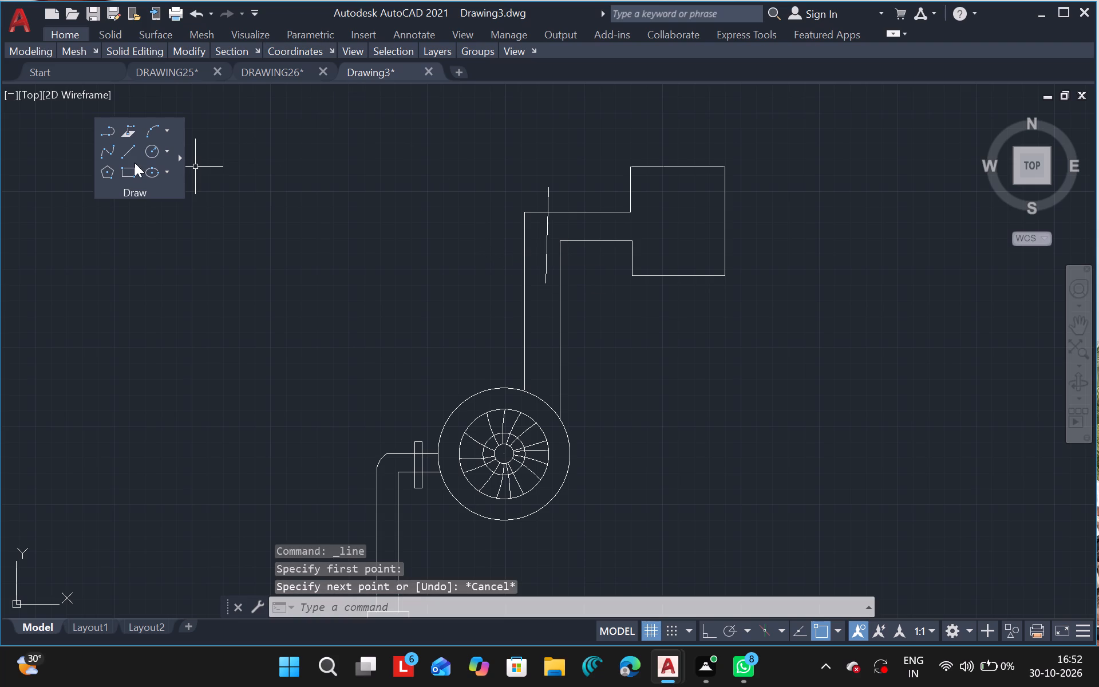
Draw a near-horizontal guide line across the second duct's outer vertical, just below the outer corner, ending on the lower horizontal line.
{"action": "left_click", "coordinate": [128, 157]}
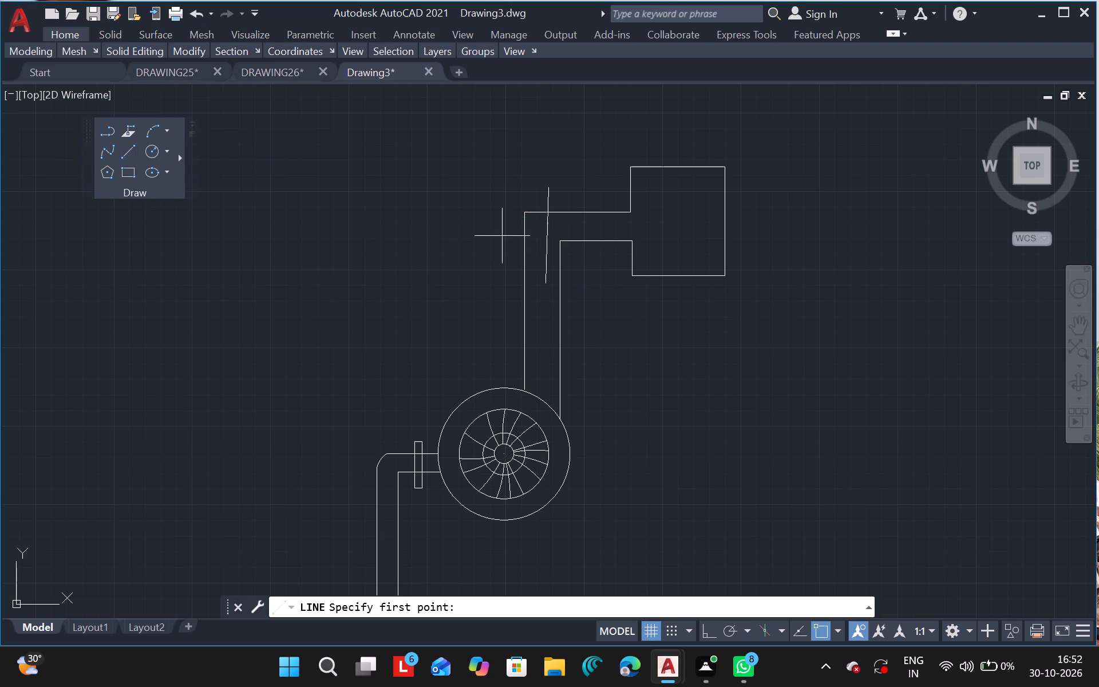
{"action": "left_click_drag", "start_coordinate": [502, 236], "coordinate": [580, 239]}
{"action": "left_click", "coordinate": [580, 239]}
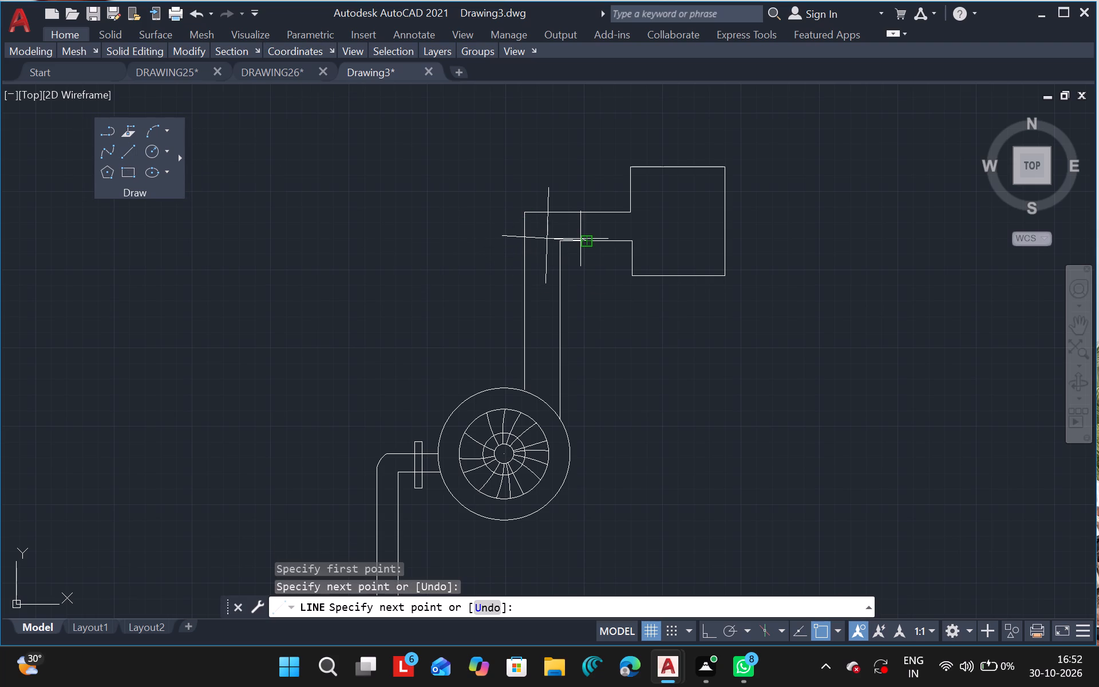
{"action": "key", "text": "Escape"}
{"action": "left_click", "coordinate": [580, 239]}
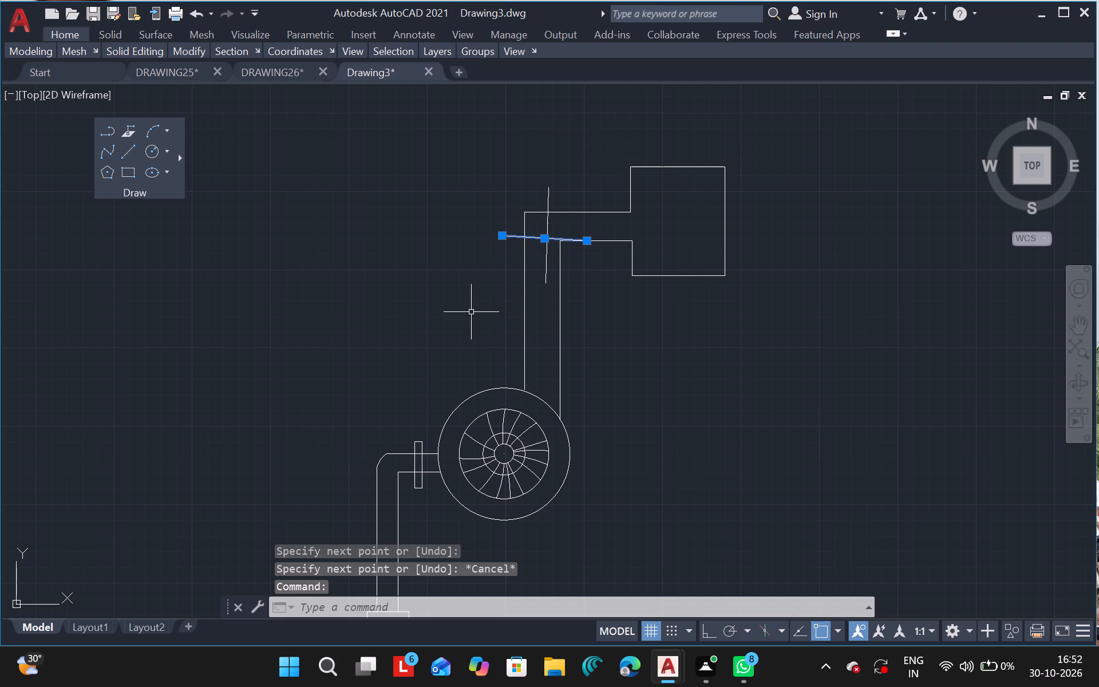
{"action": "key", "text": "Escape"}
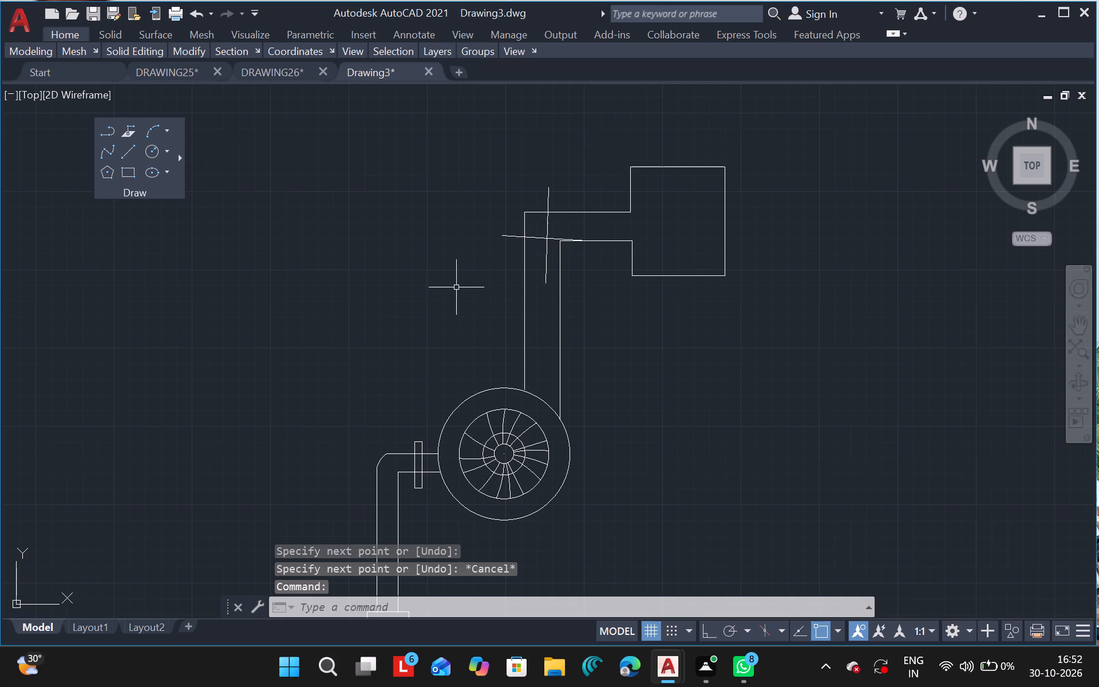
Draw a three-point arc from the outer vertical's guide crossing, through the upper horizontal's guide crossing, to the box's near corner.
{"action": "left_click", "coordinate": [150, 132]}
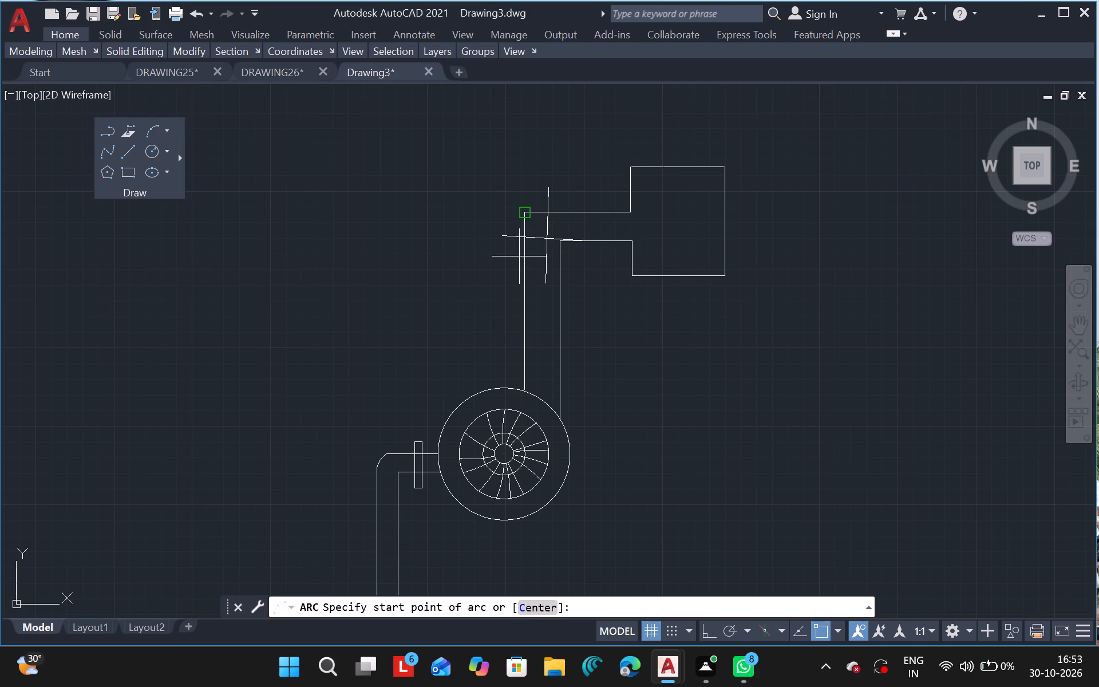
{"action": "left_click_drag", "start_coordinate": [521, 240], "coordinate": [550, 212]}
{"action": "left_click", "coordinate": [550, 212]}
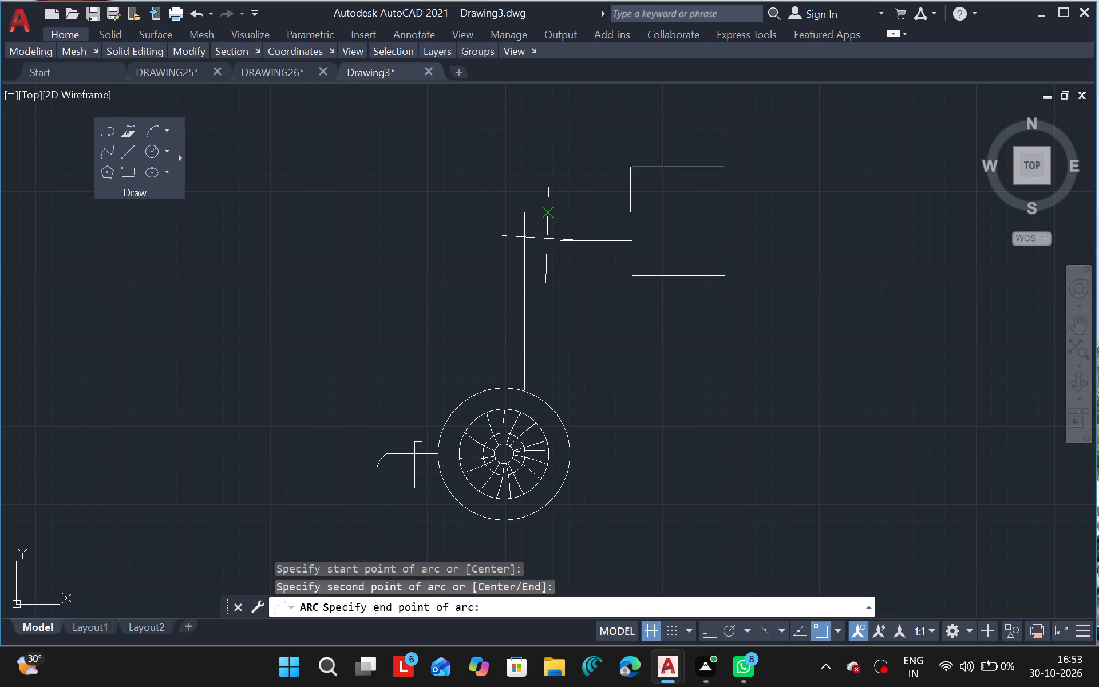
{"action": "left_click", "coordinate": [591, 205]}
{"action": "key", "text": "Escape"}
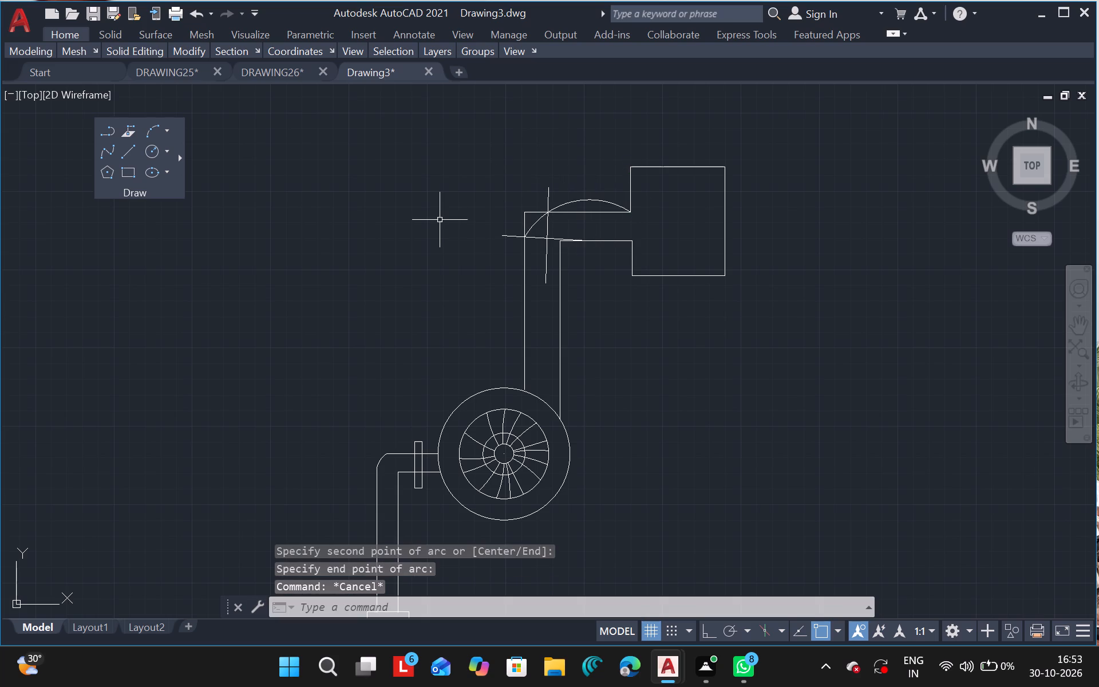
Trim away both guide lines, the square outer corner and the arc's excess, leaving only a rounded outer bend on the second duct.
{"action": "type", "text": "tr"}
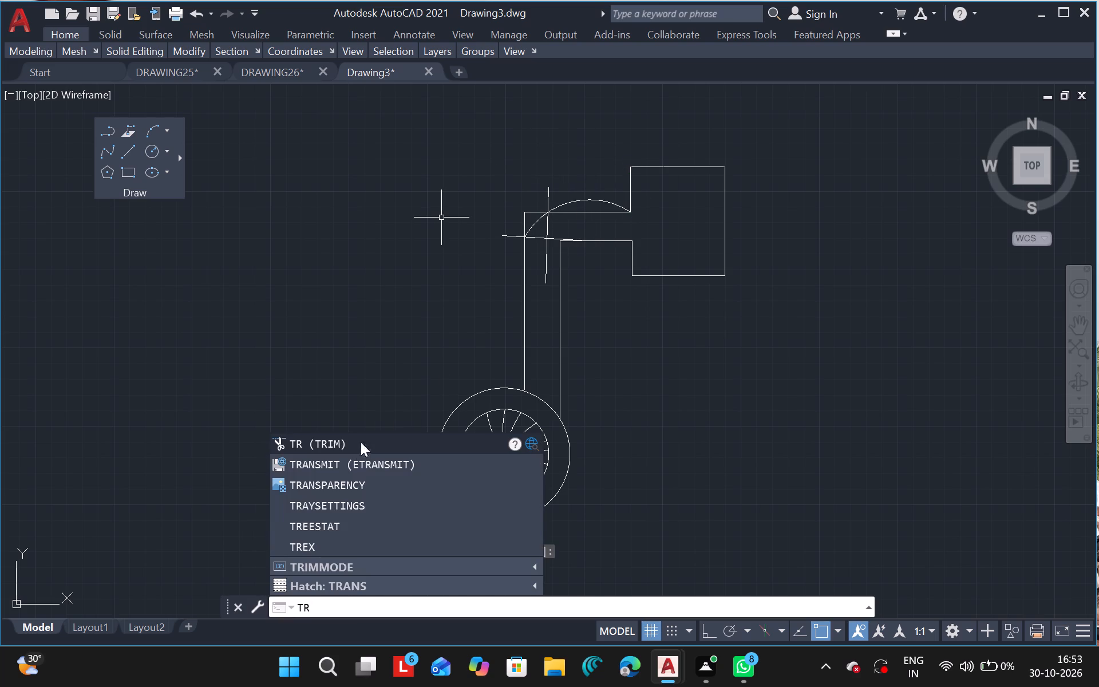
{"action": "left_click", "coordinate": [353, 447]}
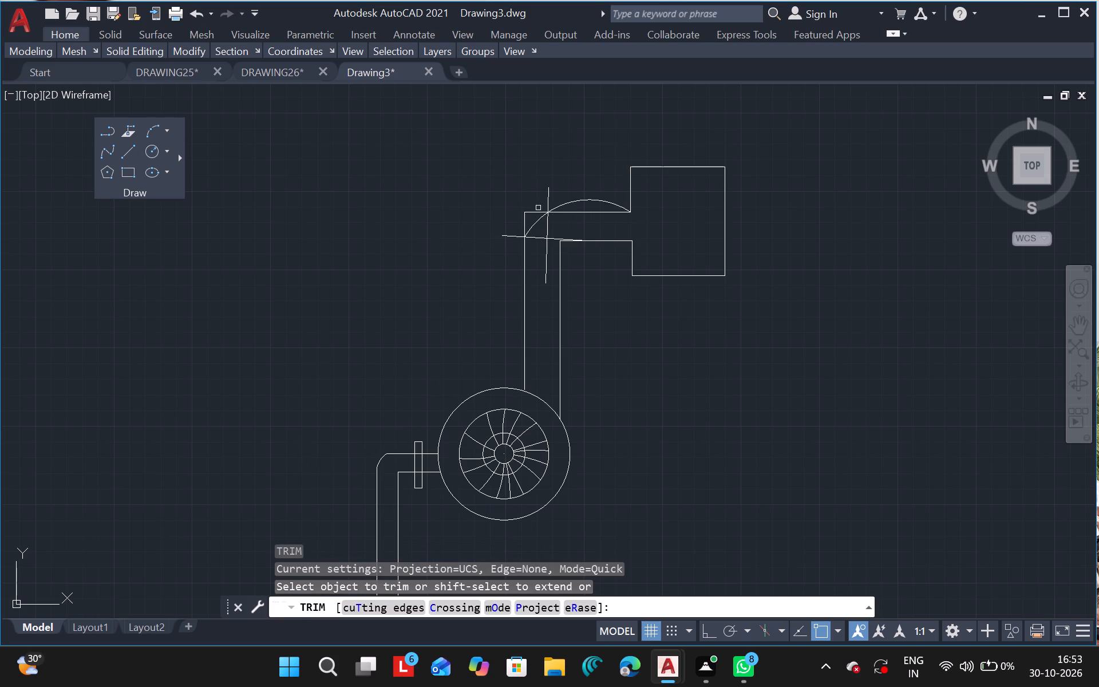
{"action": "left_click", "coordinate": [543, 240]}
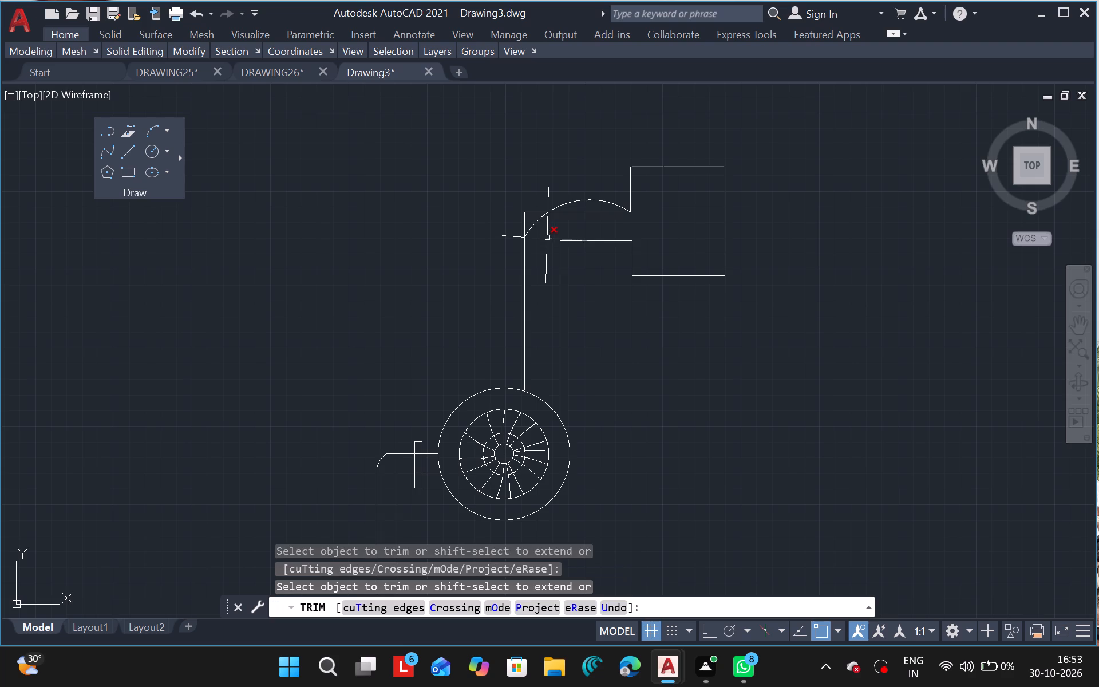
{"action": "left_click", "coordinate": [548, 238]}
{"action": "left_click_drag", "start_coordinate": [548, 194], "coordinate": [565, 199]}
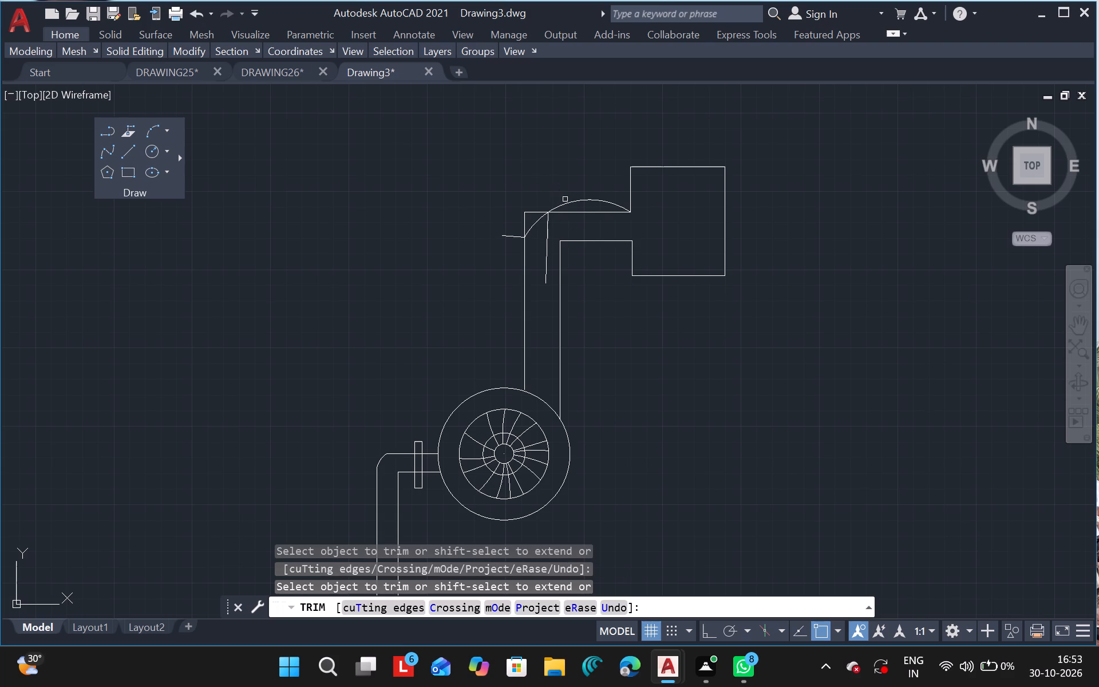
{"action": "left_click_drag", "start_coordinate": [565, 199], "coordinate": [576, 202]}
{"action": "left_click_drag", "start_coordinate": [576, 202], "coordinate": [524, 220]}
{"action": "left_click_drag", "start_coordinate": [524, 220], "coordinate": [532, 215]}
{"action": "left_click_drag", "start_coordinate": [532, 215], "coordinate": [533, 214]}
{"action": "left_click_drag", "start_coordinate": [533, 214], "coordinate": [512, 236]}
{"action": "left_click_drag", "start_coordinate": [512, 236], "coordinate": [509, 271]}
{"action": "left_click_drag", "start_coordinate": [509, 271], "coordinate": [547, 271]}
{"action": "left_click_drag", "start_coordinate": [547, 271], "coordinate": [574, 211]}
{"action": "left_click_drag", "start_coordinate": [574, 211], "coordinate": [646, 233]}
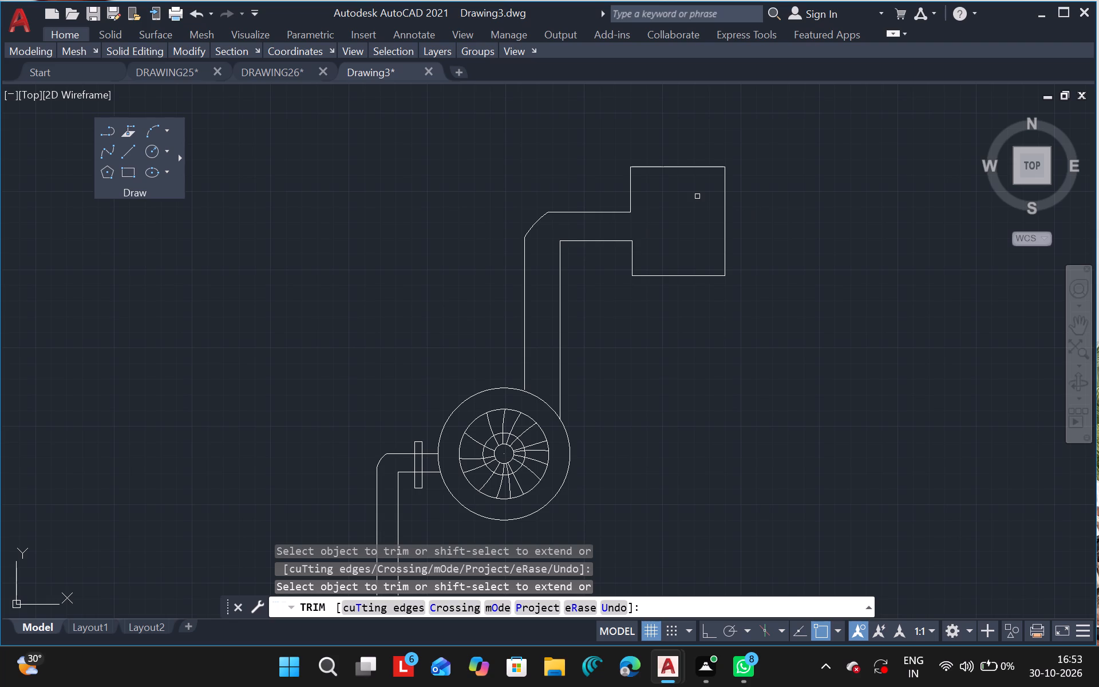
{"action": "key", "text": "Escape"}
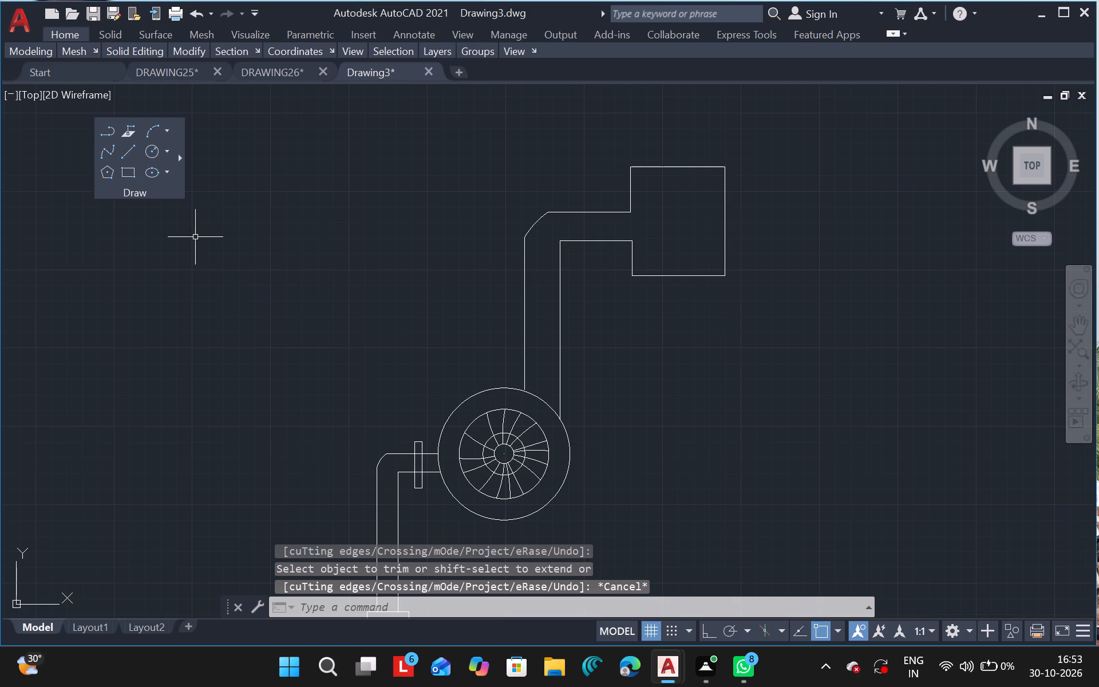
Draw a small flat rectangle, slightly wider than the second duct, in the empty area beside its riser.
{"action": "left_click", "coordinate": [131, 172]}
{"action": "left_click_drag", "start_coordinate": [332, 306], "coordinate": [361, 307]}
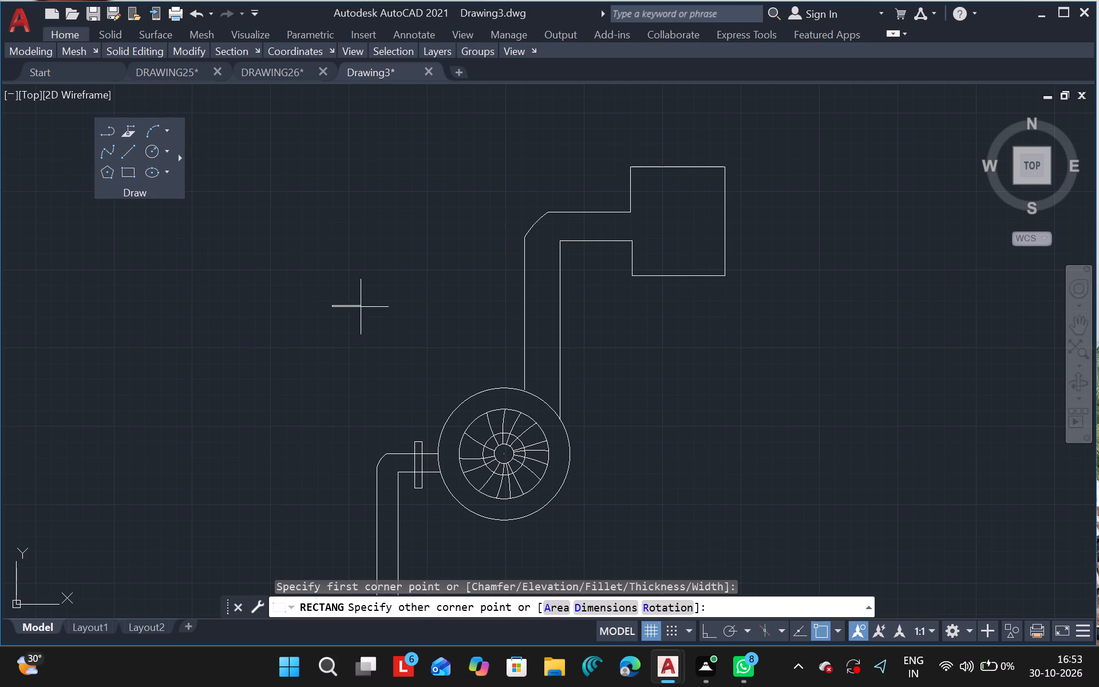
{"action": "left_click_drag", "start_coordinate": [361, 307], "coordinate": [371, 315]}
{"action": "left_click", "coordinate": [371, 315]}
Copy the small rectangle onto the second duct's riser as a flange just above the wheel.
{"action": "left_click_drag", "start_coordinate": [313, 287], "coordinate": [393, 299]}
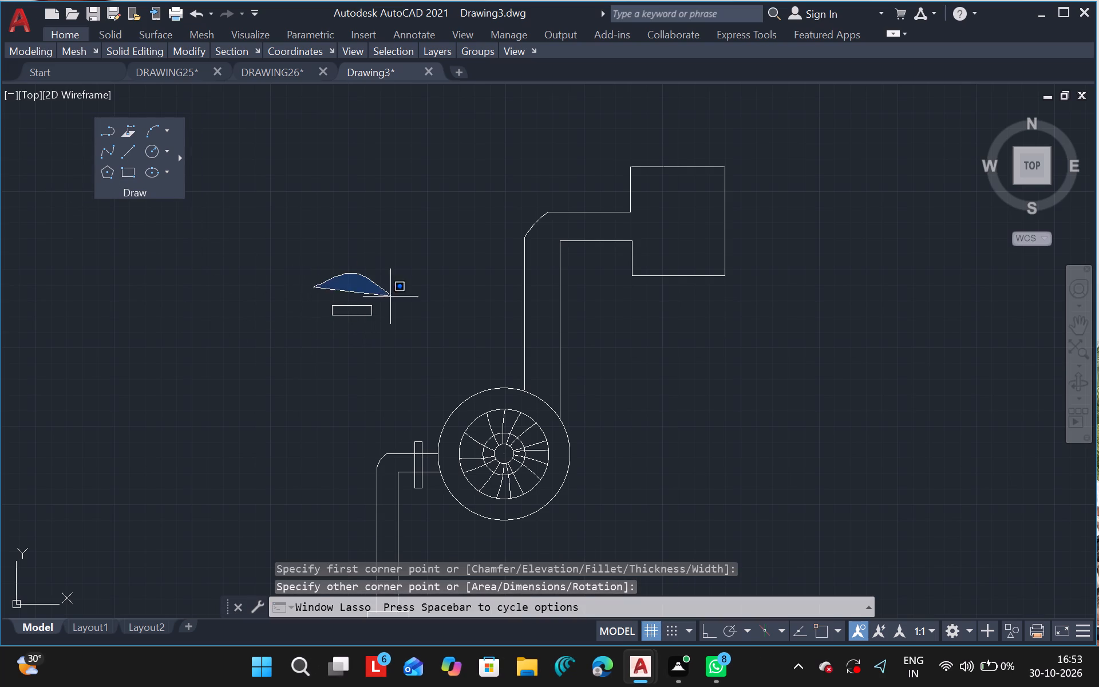
{"action": "left_click_drag", "start_coordinate": [393, 299], "coordinate": [272, 232]}
{"action": "type", "text": "co"}
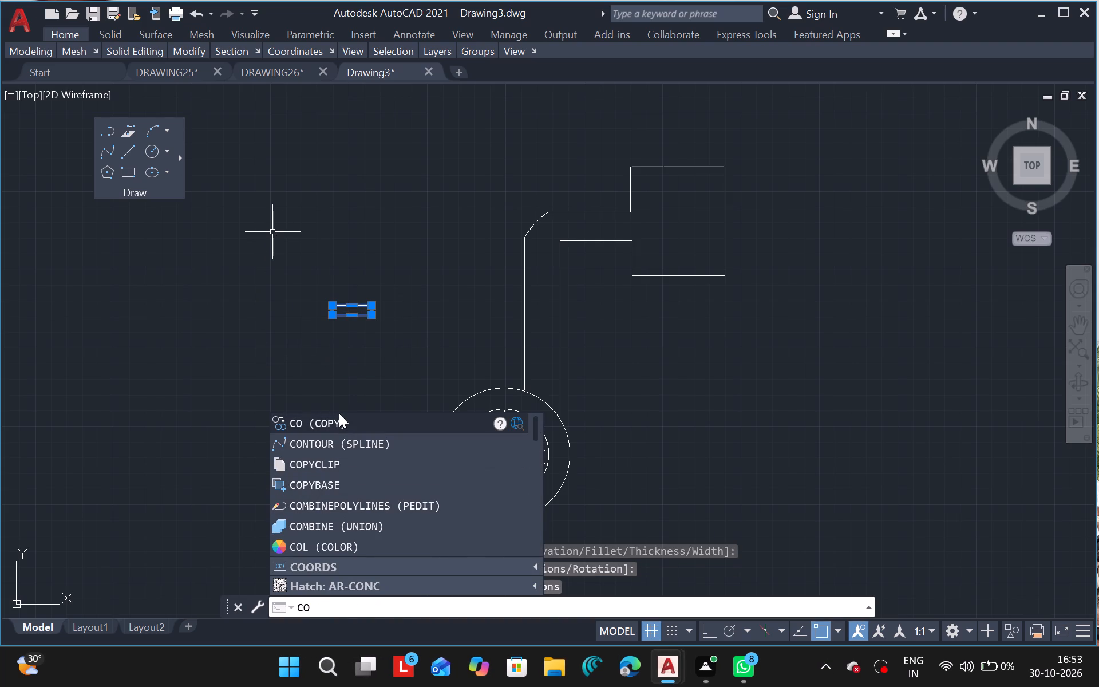
{"action": "left_click", "coordinate": [335, 423]}
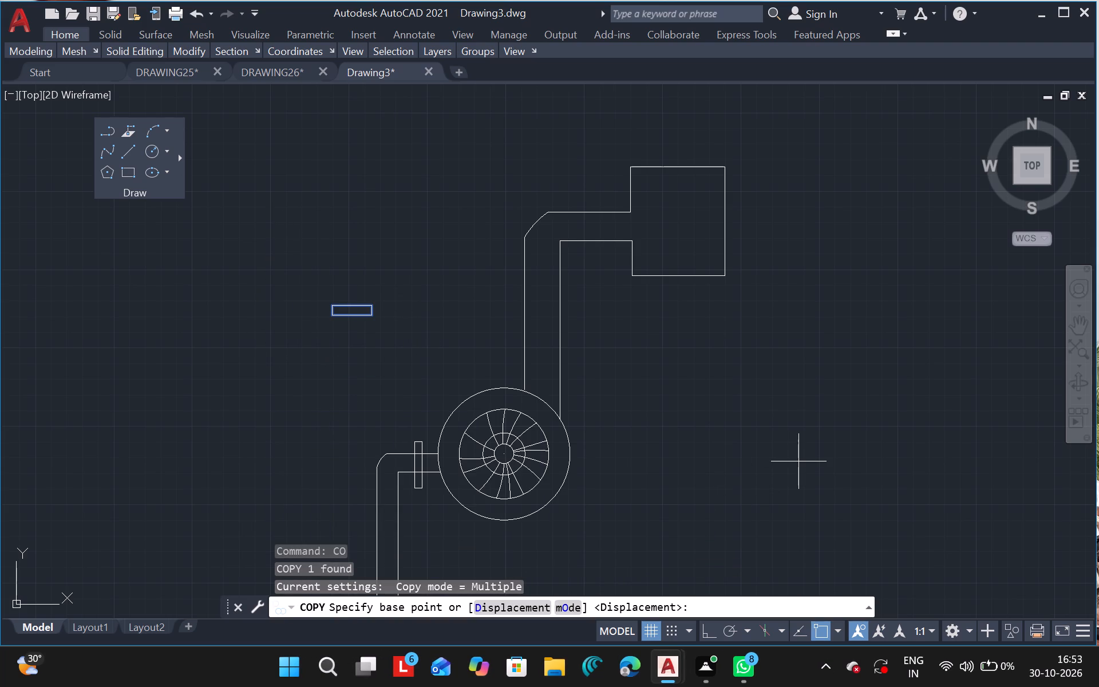
{"action": "left_click_drag", "start_coordinate": [798, 461], "coordinate": [928, 508]}
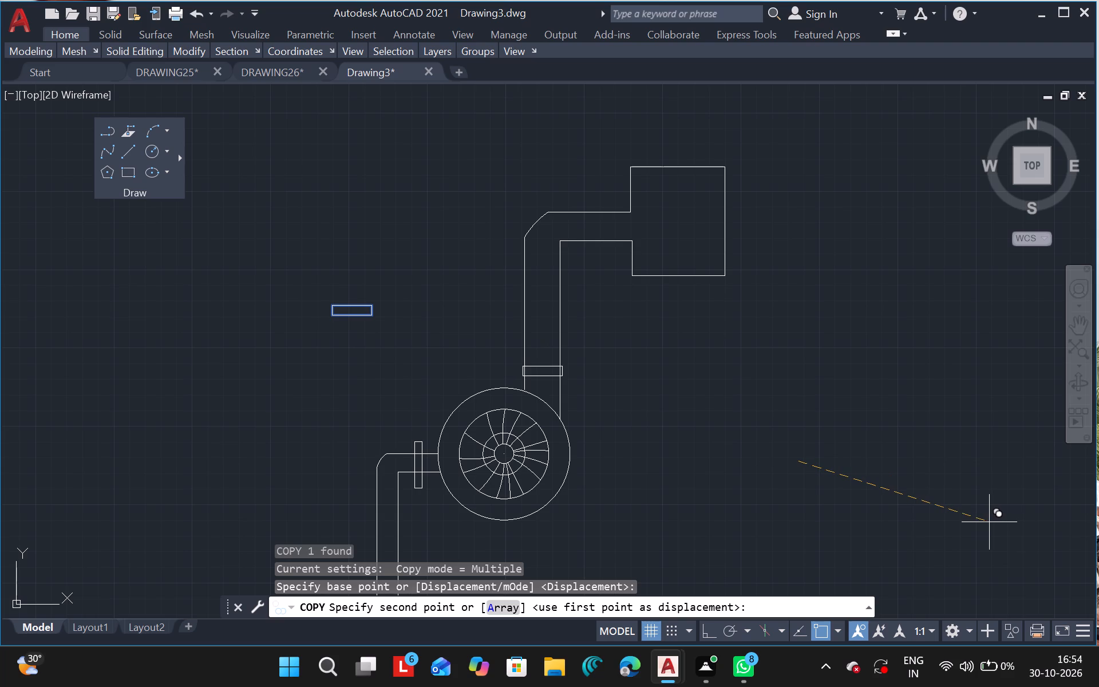
{"action": "left_click", "coordinate": [989, 522]}
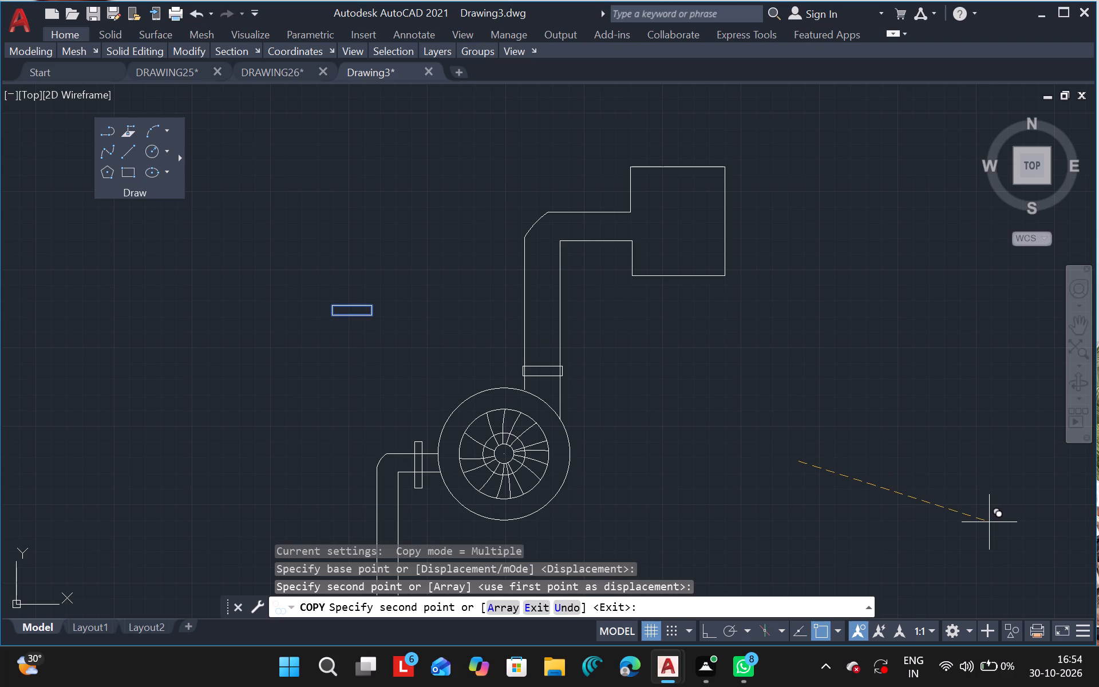
{"action": "key", "text": "Escape"}
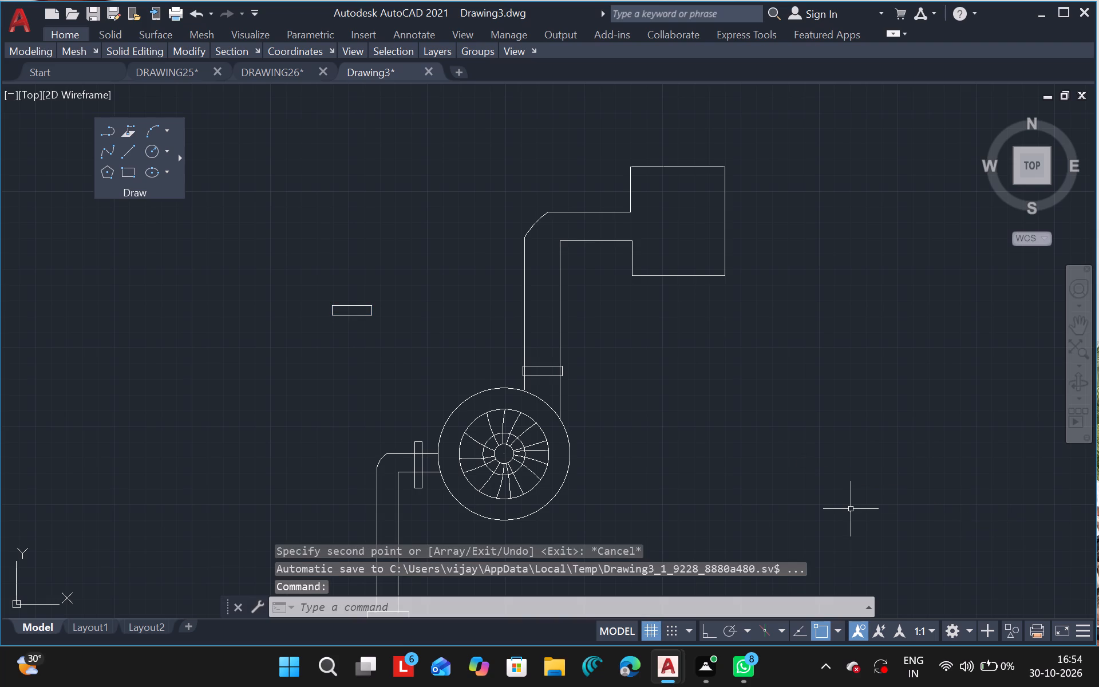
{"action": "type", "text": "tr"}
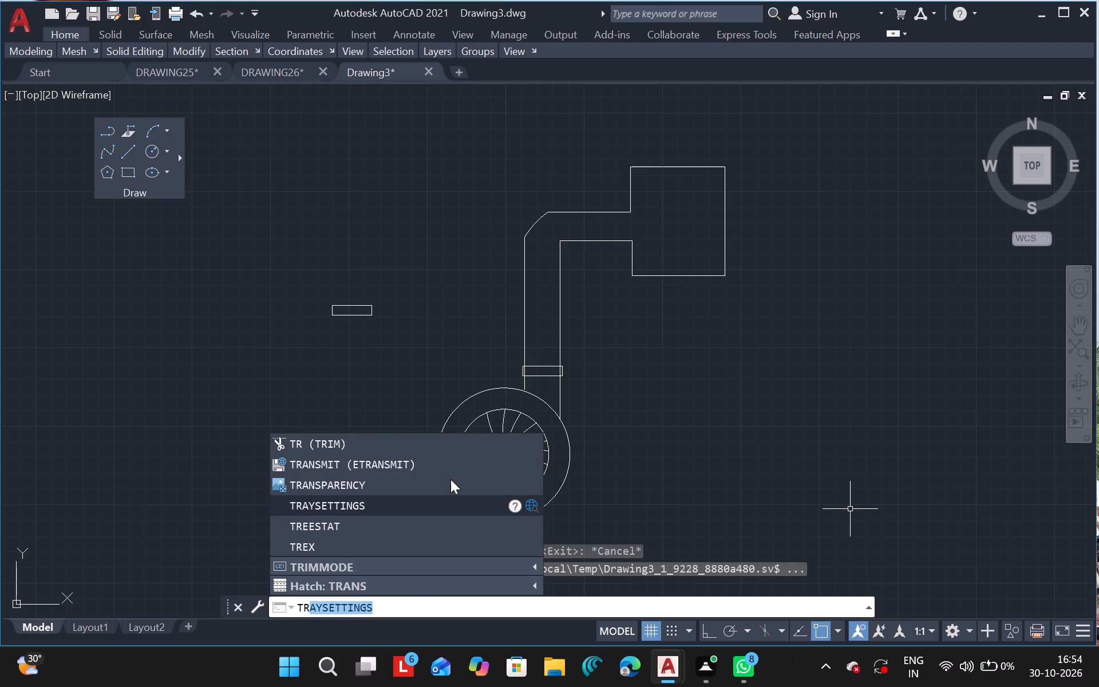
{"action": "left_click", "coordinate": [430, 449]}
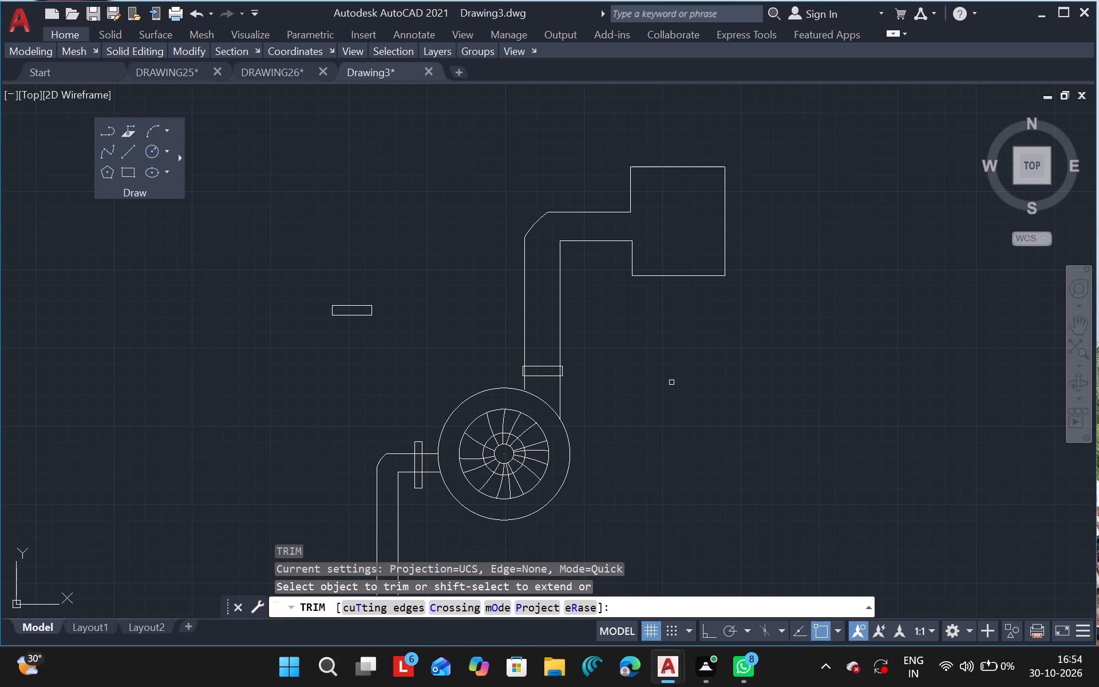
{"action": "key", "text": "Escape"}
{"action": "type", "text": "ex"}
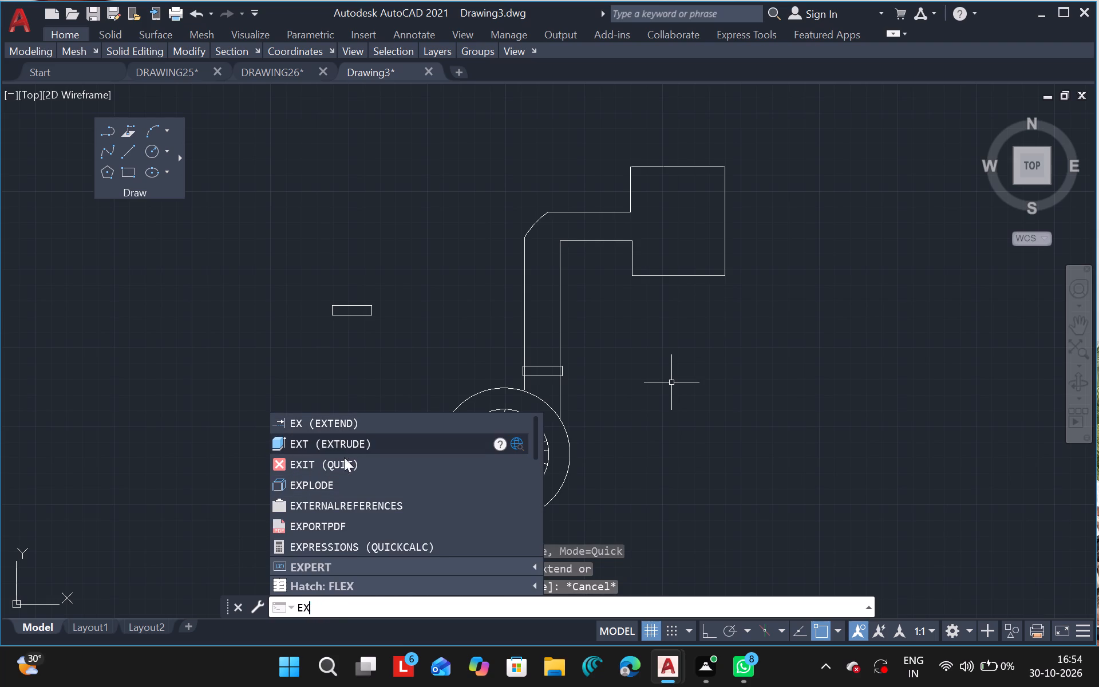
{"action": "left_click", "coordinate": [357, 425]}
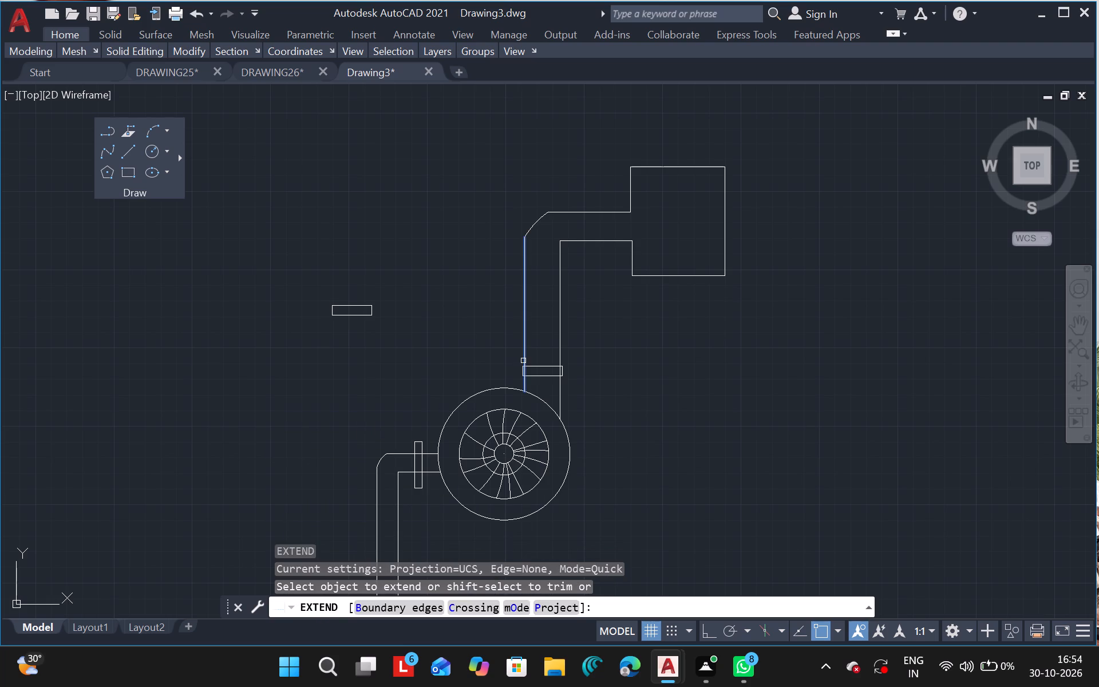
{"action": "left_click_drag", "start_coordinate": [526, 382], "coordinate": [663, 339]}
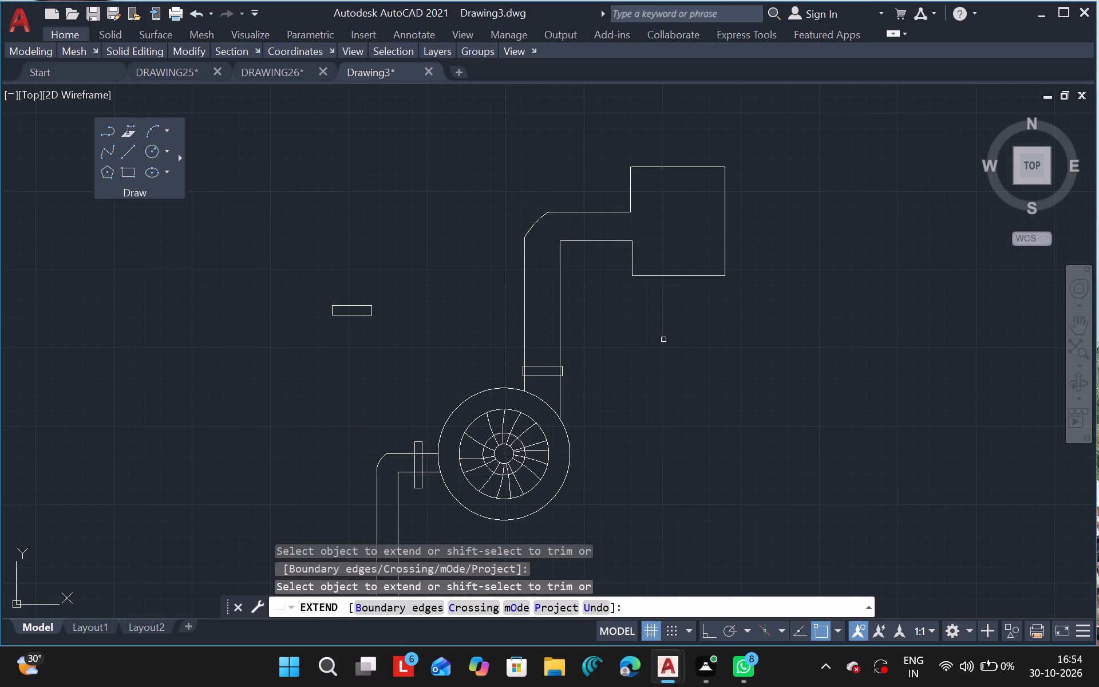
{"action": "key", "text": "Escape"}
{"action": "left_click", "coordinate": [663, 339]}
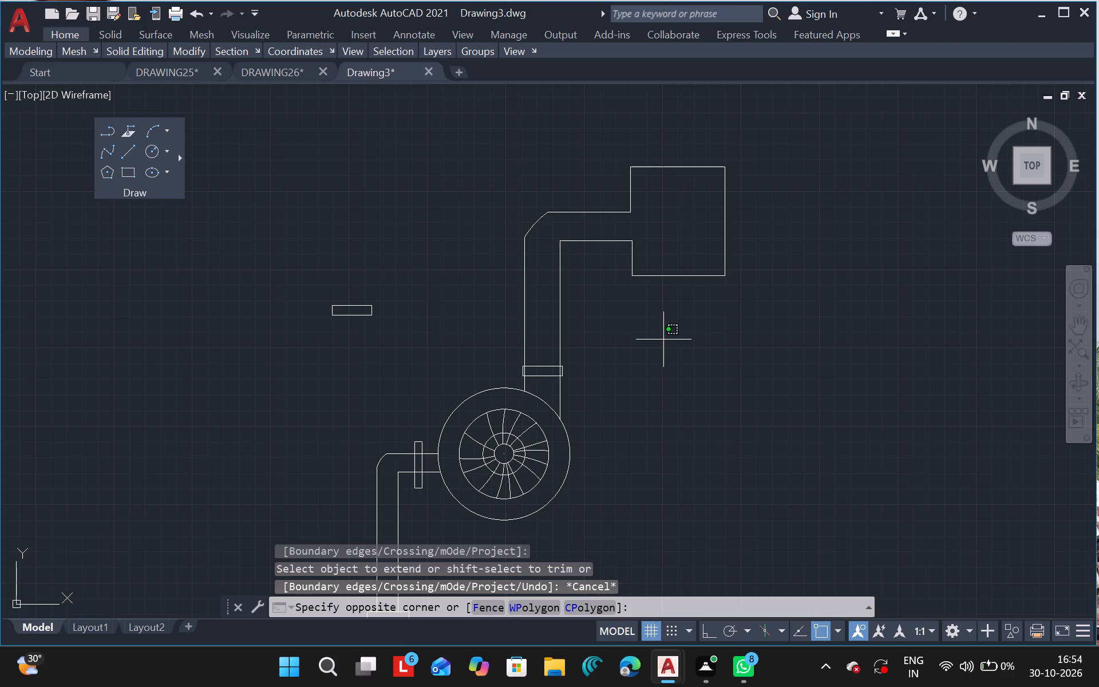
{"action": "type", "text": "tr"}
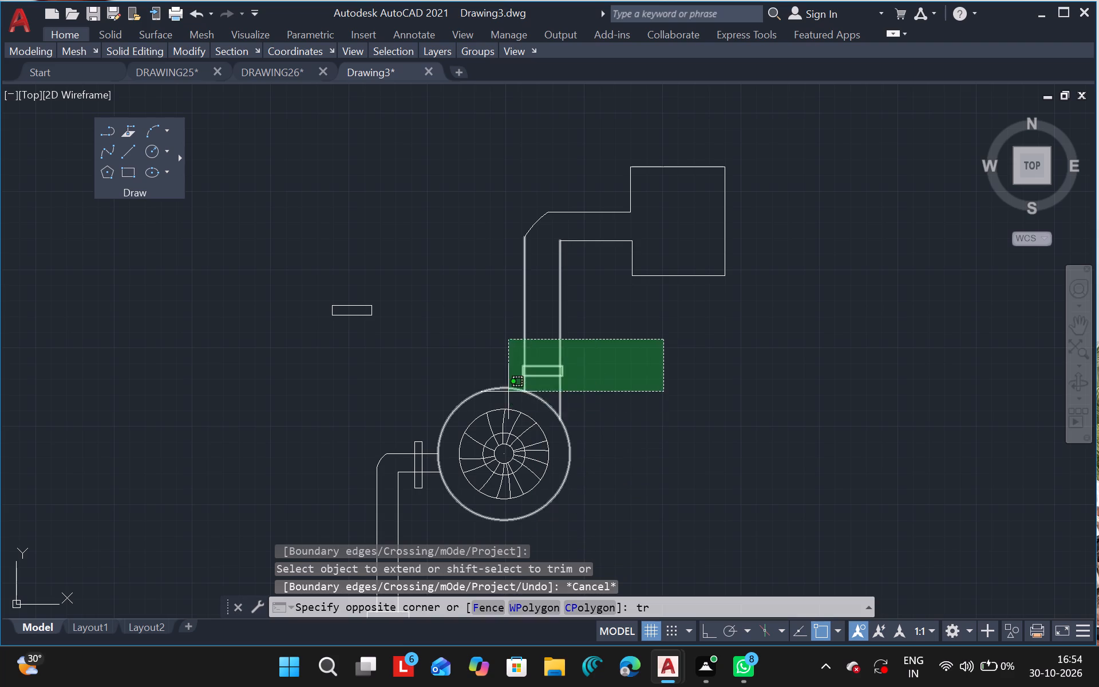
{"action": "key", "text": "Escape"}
Trim away the part of the wheel's outer circle that lies between the second duct's two riser walls.
{"action": "type", "text": "tr"}
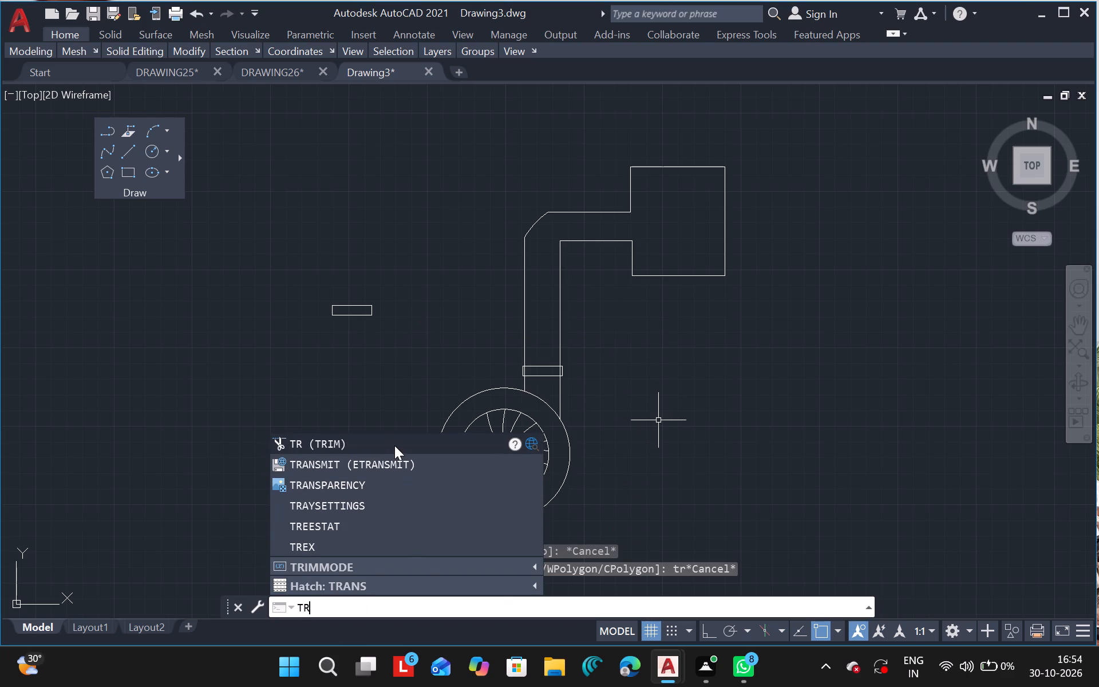
{"action": "left_click", "coordinate": [393, 445]}
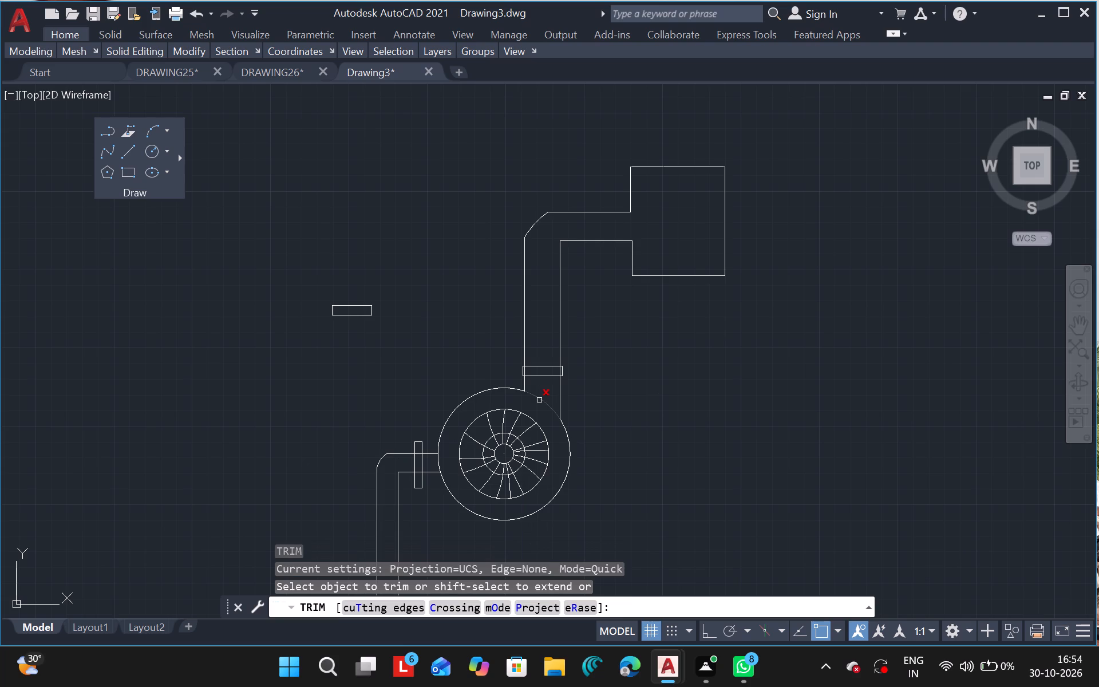
{"action": "left_click", "coordinate": [539, 400]}
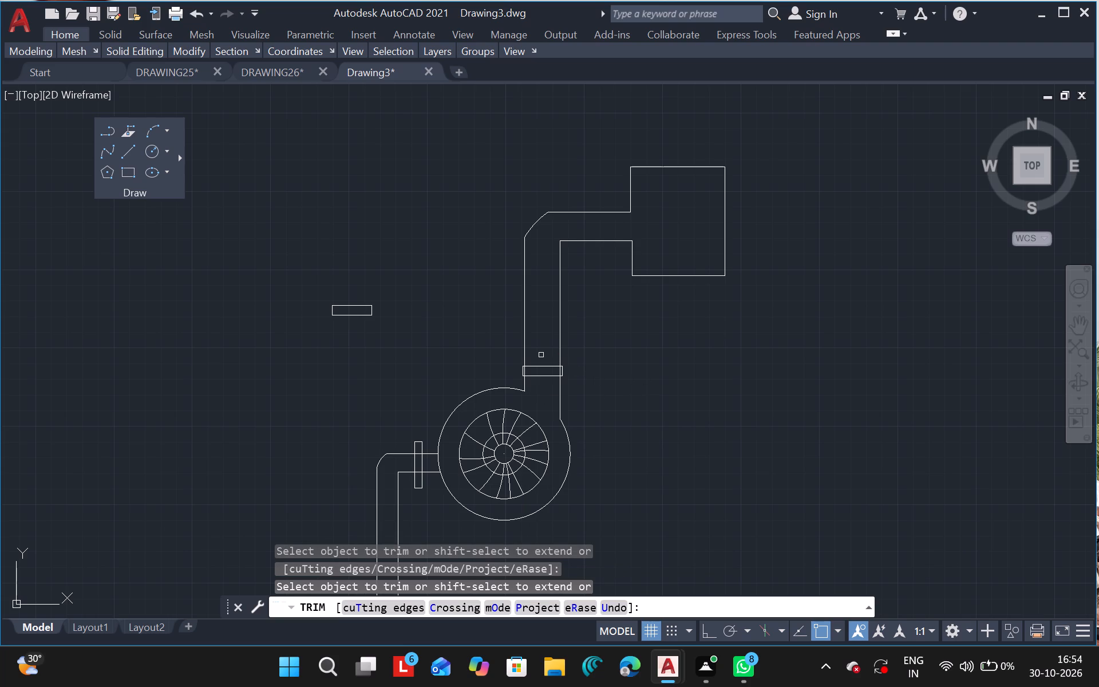
Trim off the flange's overhanging ends on the second duct's riser, leaving two cross lines flush with the duct walls.
{"action": "scroll", "coordinate": [541, 355], "scroll_direction": "up", "scroll_amount": 5, "text": "ctrl"}
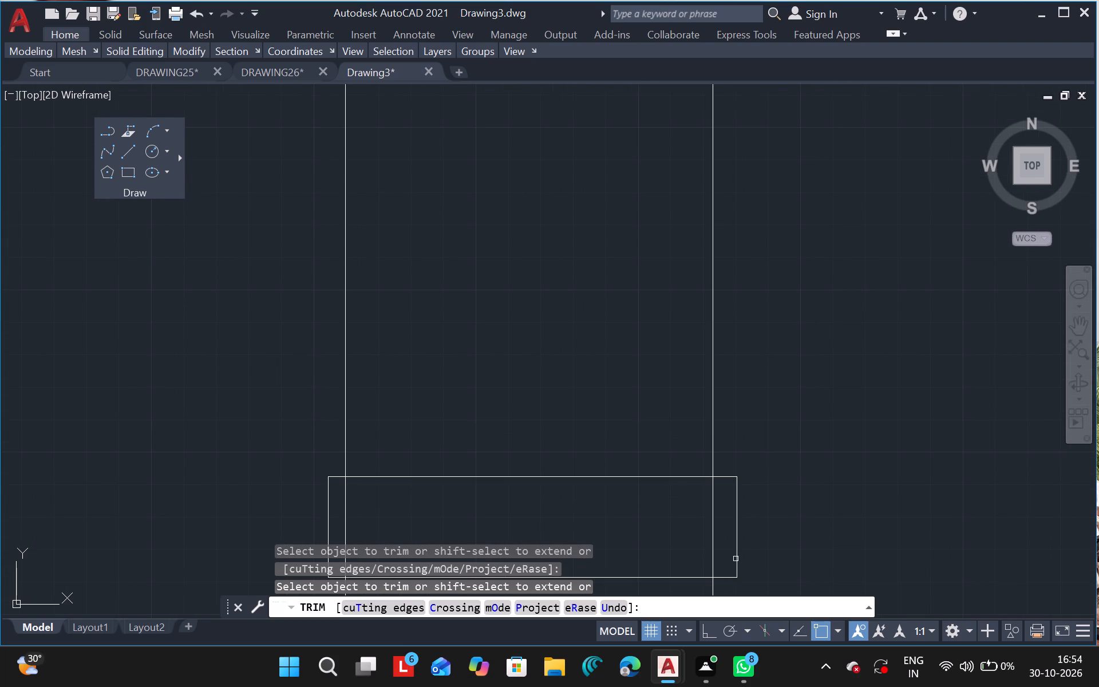
{"action": "left_click_drag", "start_coordinate": [736, 559], "coordinate": [724, 473]}
{"action": "left_click_drag", "start_coordinate": [724, 473], "coordinate": [728, 583]}
{"action": "scroll", "coordinate": [592, 535], "scroll_direction": "down", "scroll_amount": 1, "text": "ctrl"}
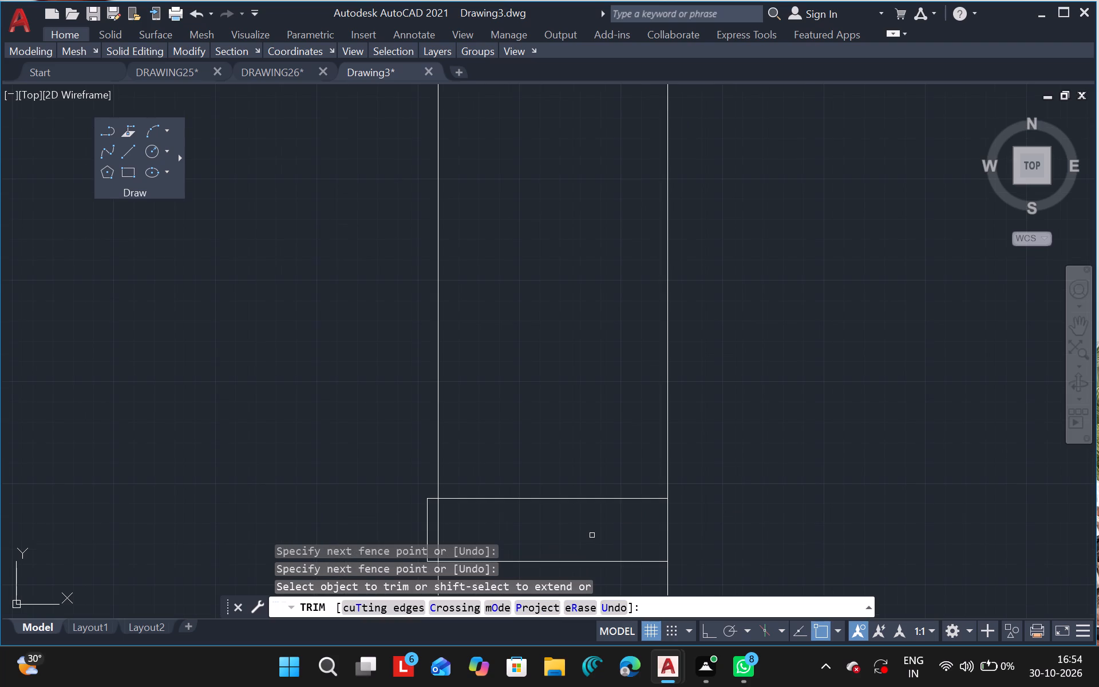
{"action": "left_click_drag", "start_coordinate": [426, 524], "coordinate": [428, 506]}
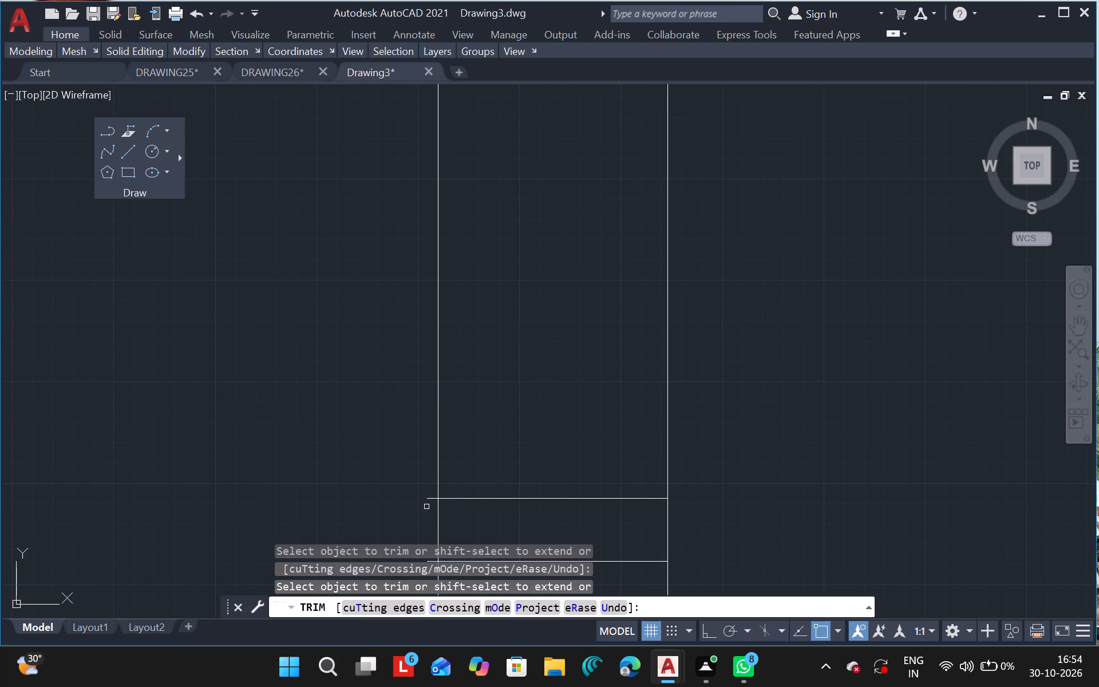
{"action": "left_click_drag", "start_coordinate": [428, 506], "coordinate": [429, 499]}
{"action": "left_click", "coordinate": [429, 499]}
{"action": "scroll", "coordinate": [410, 507], "scroll_direction": "down", "scroll_amount": 2, "text": "ctrl"}
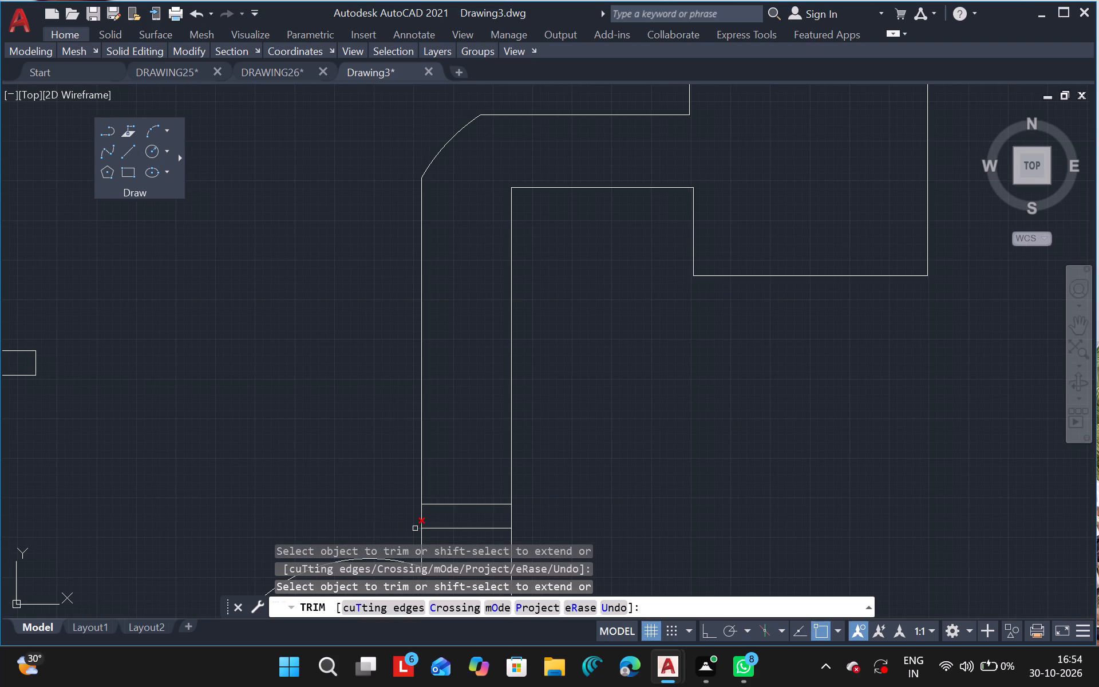
{"action": "left_click_drag", "start_coordinate": [415, 528], "coordinate": [392, 465]}
{"action": "key", "text": "Escape"}
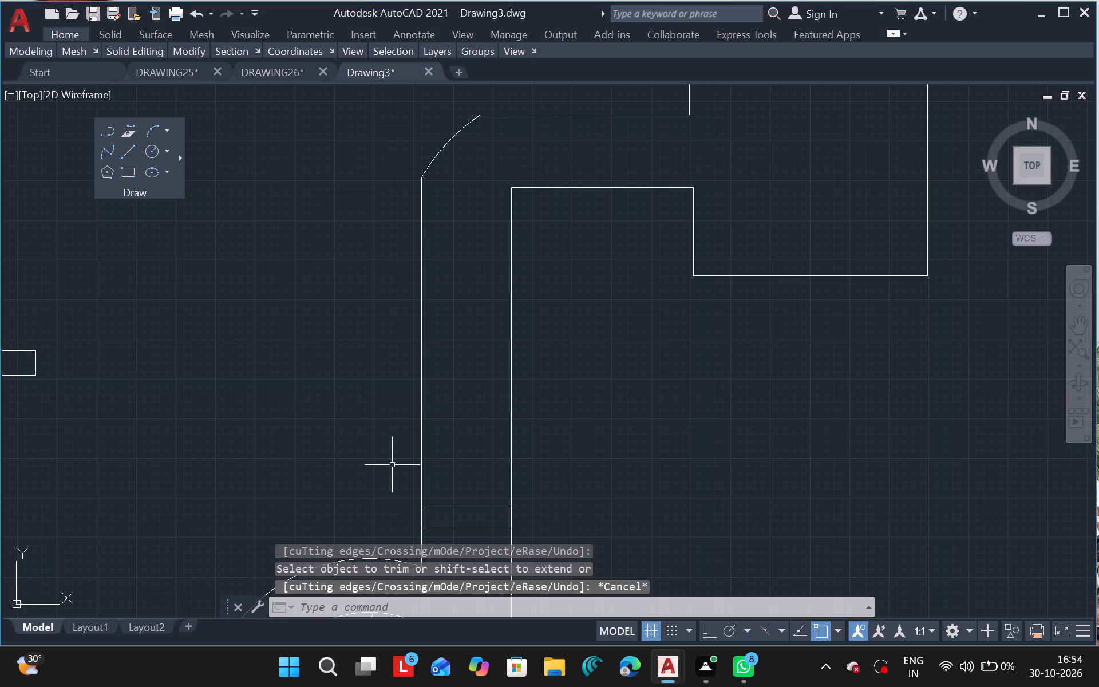
Delete the spare small rectangle in the empty area beside the second duct.
{"action": "scroll", "coordinate": [493, 388], "scroll_direction": "down", "scroll_amount": 2, "text": "ctrl"}
{"action": "left_click_drag", "start_coordinate": [250, 369], "coordinate": [259, 354]}
{"action": "key", "text": "Delete"}
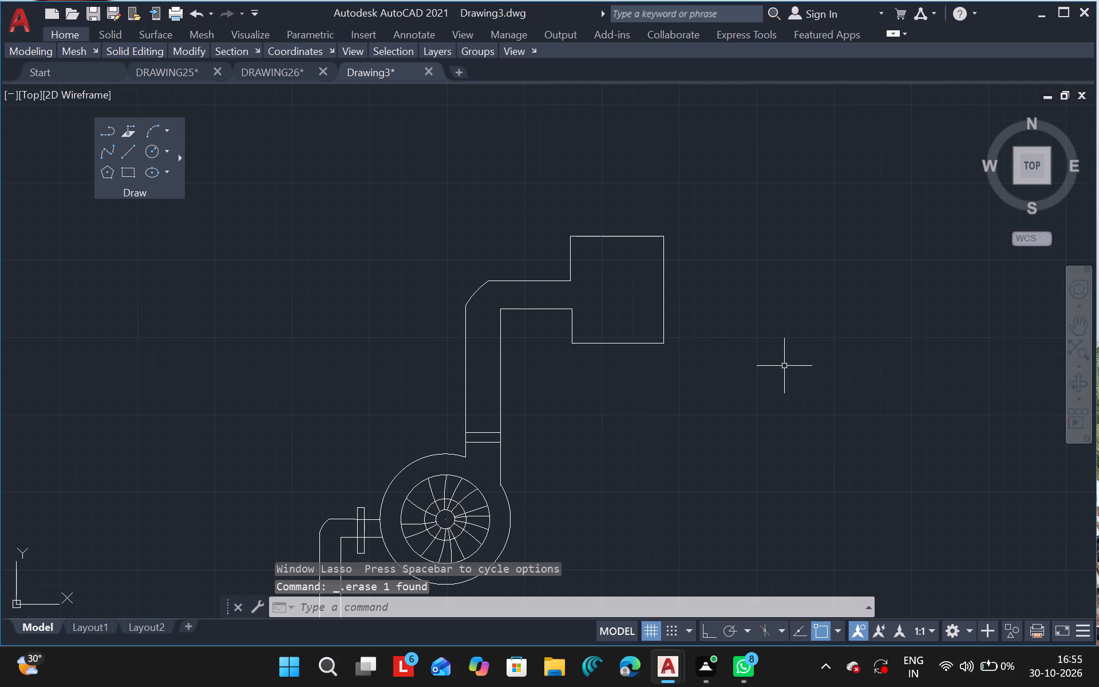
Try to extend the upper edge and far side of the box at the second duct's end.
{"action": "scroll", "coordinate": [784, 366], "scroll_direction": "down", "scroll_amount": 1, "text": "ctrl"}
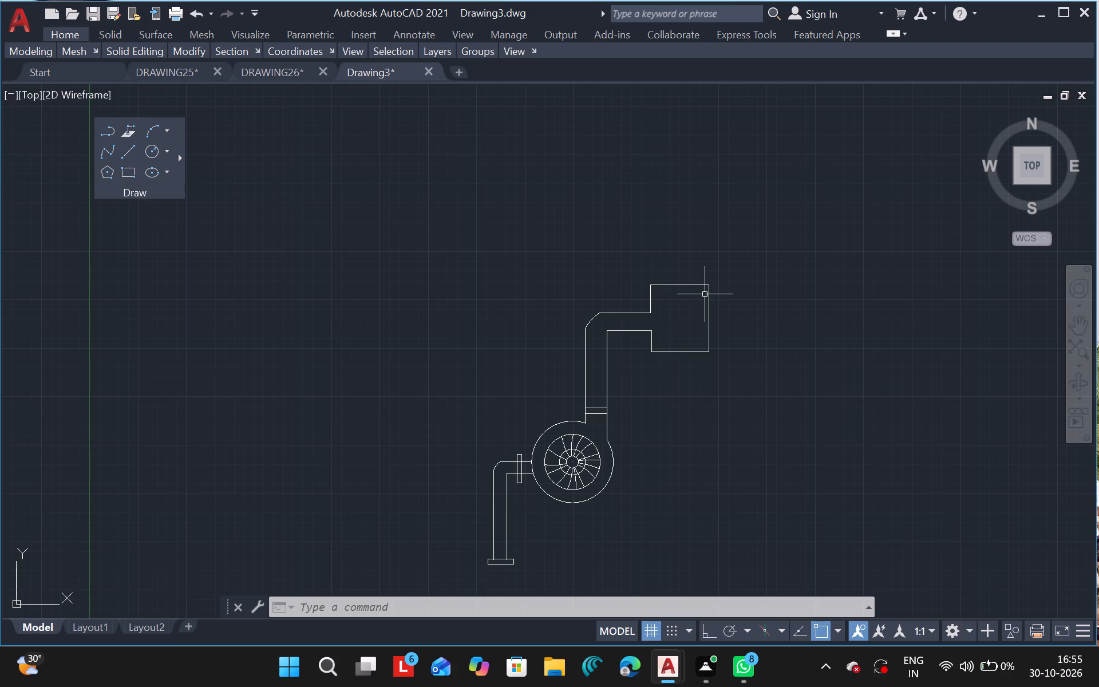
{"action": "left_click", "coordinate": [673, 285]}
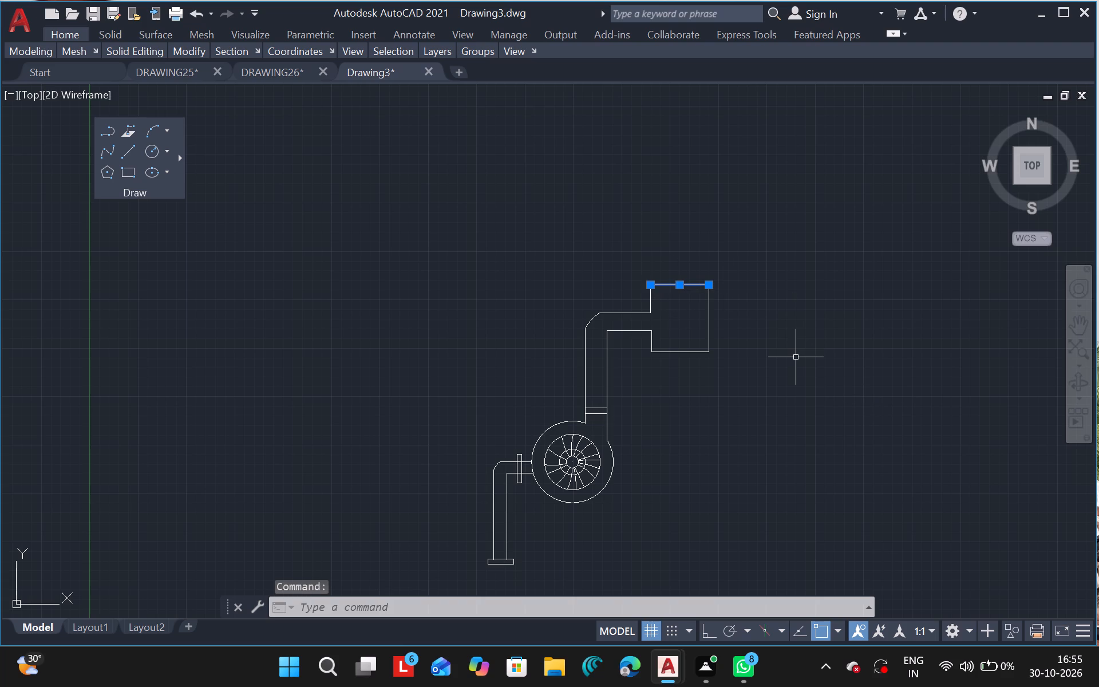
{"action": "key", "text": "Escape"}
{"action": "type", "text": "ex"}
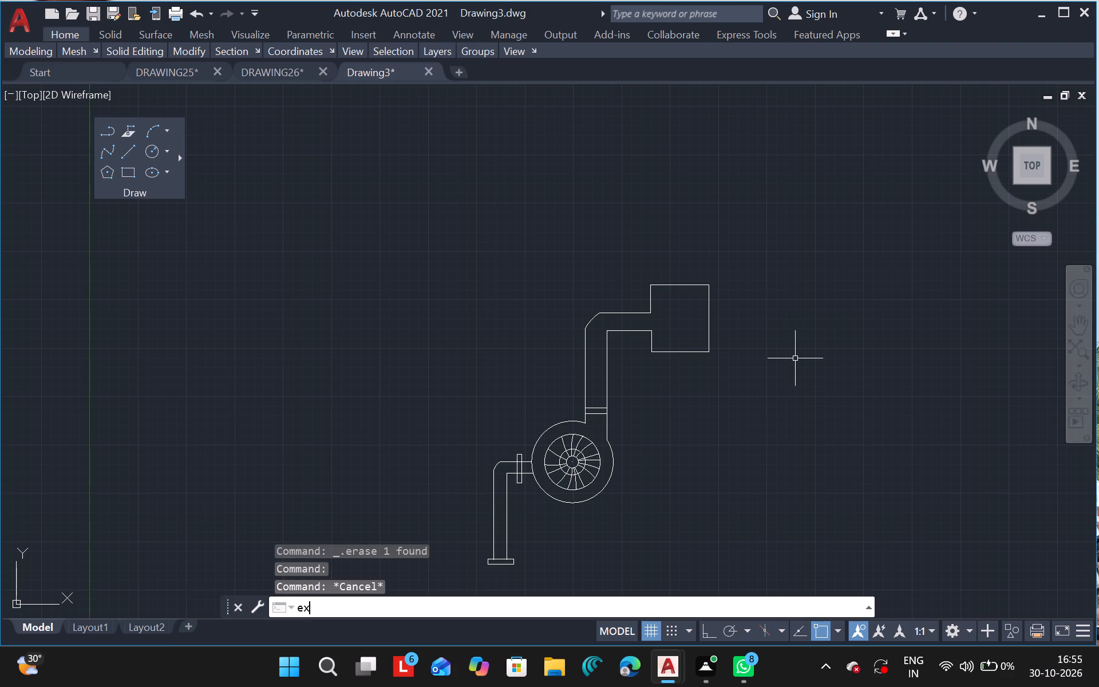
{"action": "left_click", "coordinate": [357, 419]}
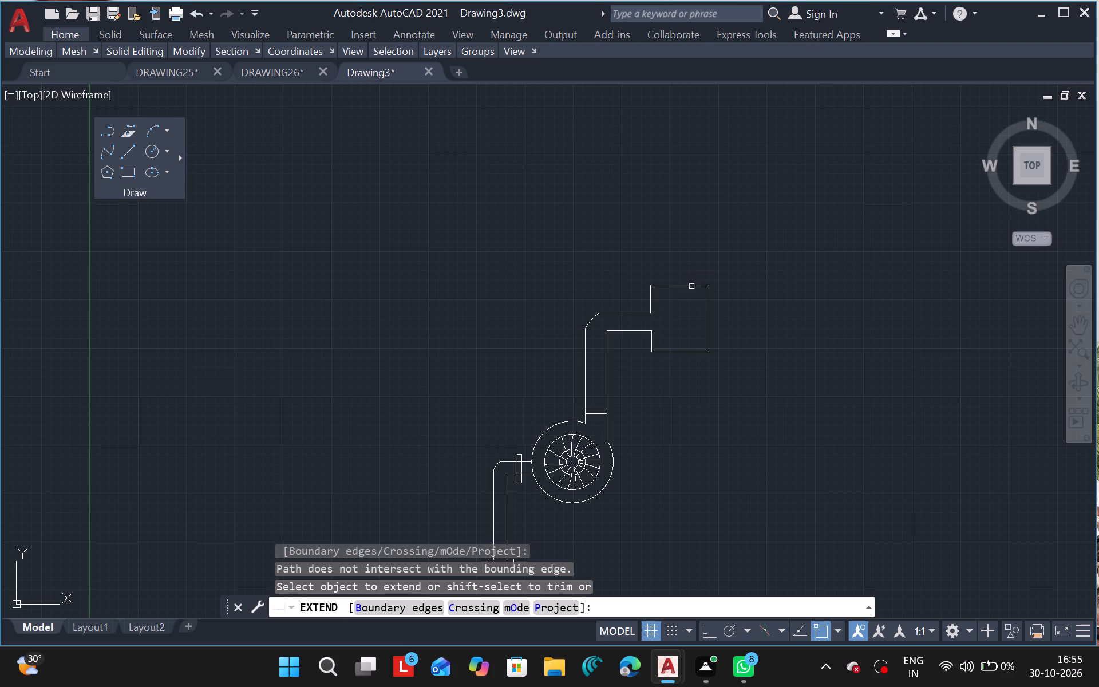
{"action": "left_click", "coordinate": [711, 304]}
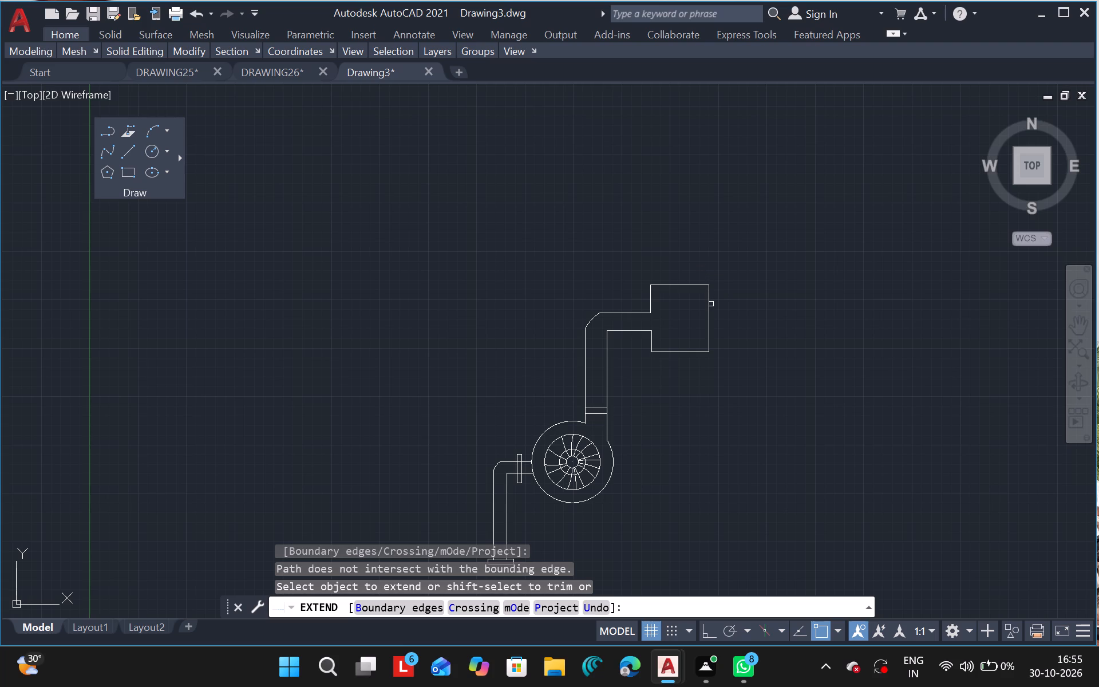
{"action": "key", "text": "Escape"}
Trim away the far vertical side of the box, leaving its upper and lower edges open-ended.
{"action": "type", "text": "tr"}
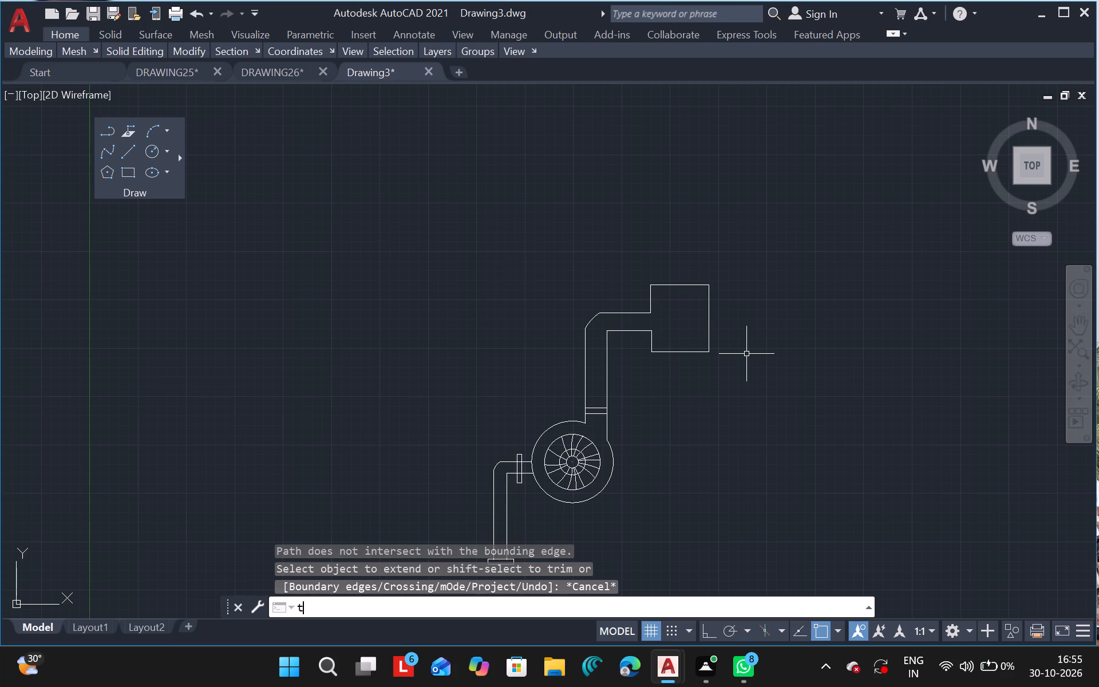
{"action": "left_click", "coordinate": [424, 449]}
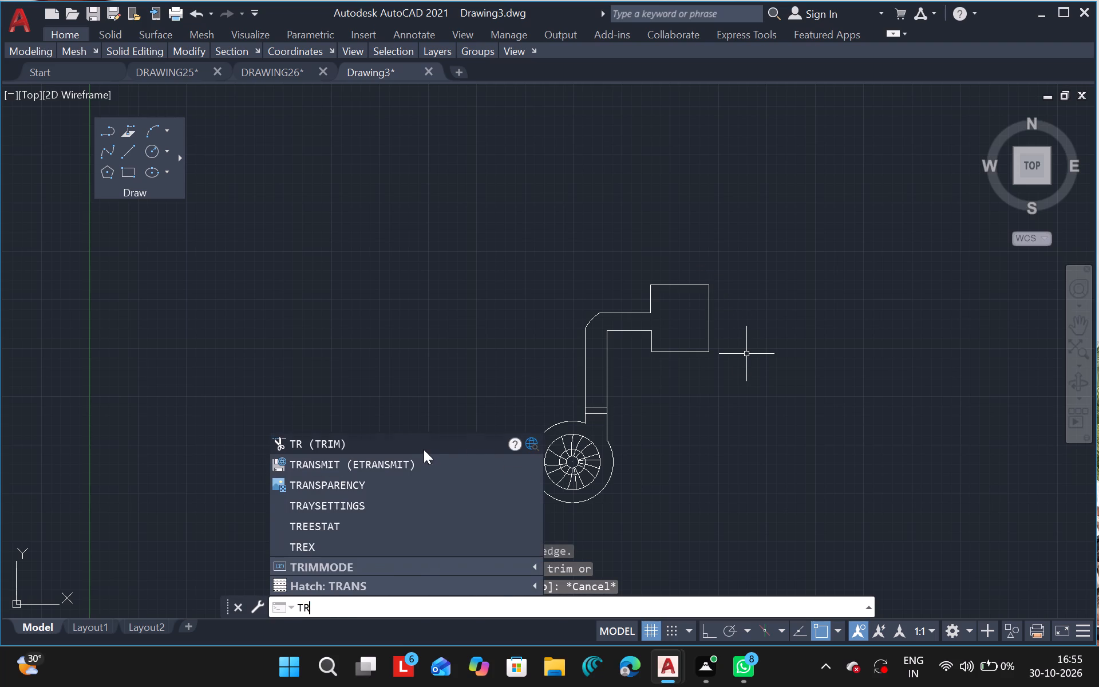
{"action": "left_click", "coordinate": [706, 324]}
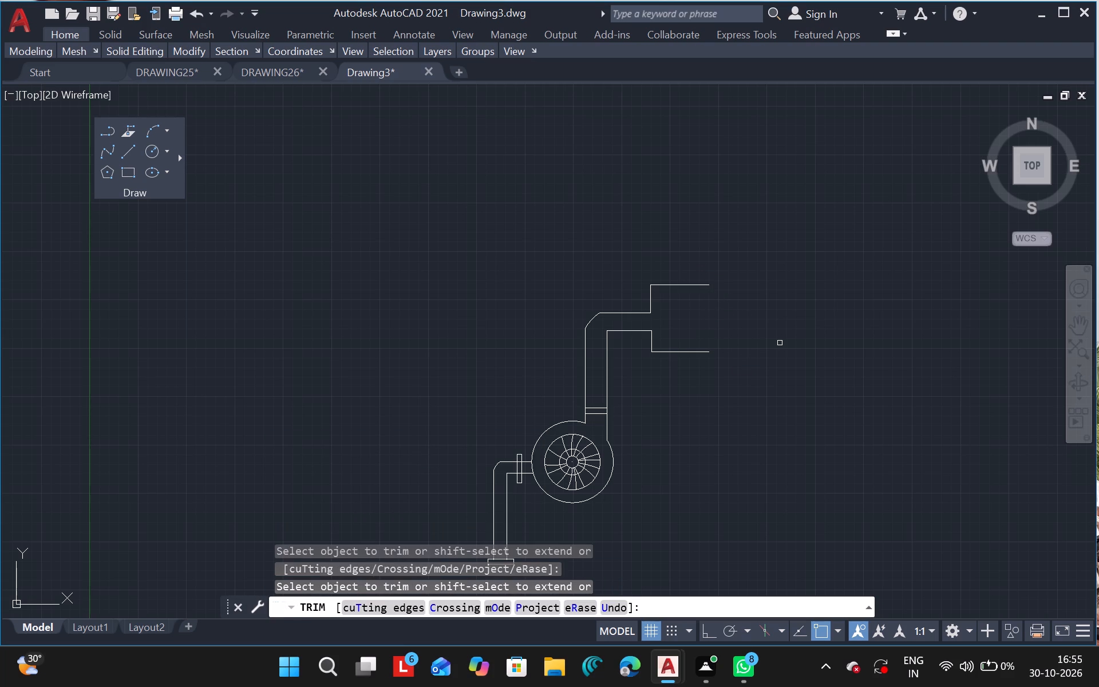
{"action": "key", "text": "Escape"}
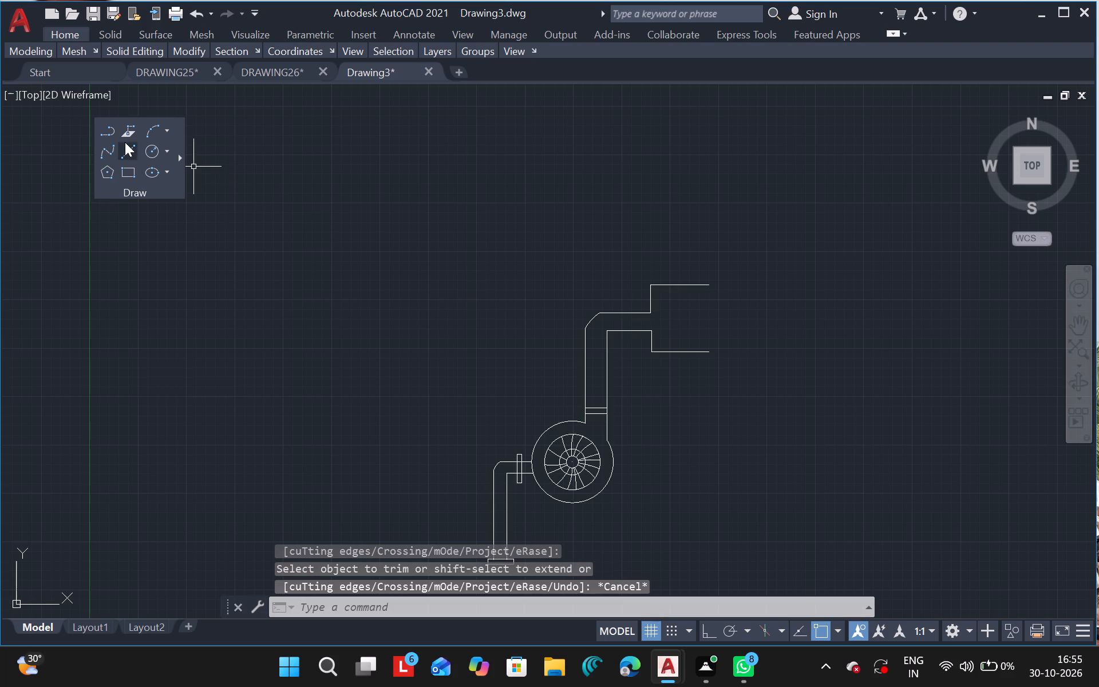
Lengthen the box by about 397 units with connected lines from its open upper edge, down a new far side, and back to the lower edge.
{"action": "left_click", "coordinate": [126, 144]}
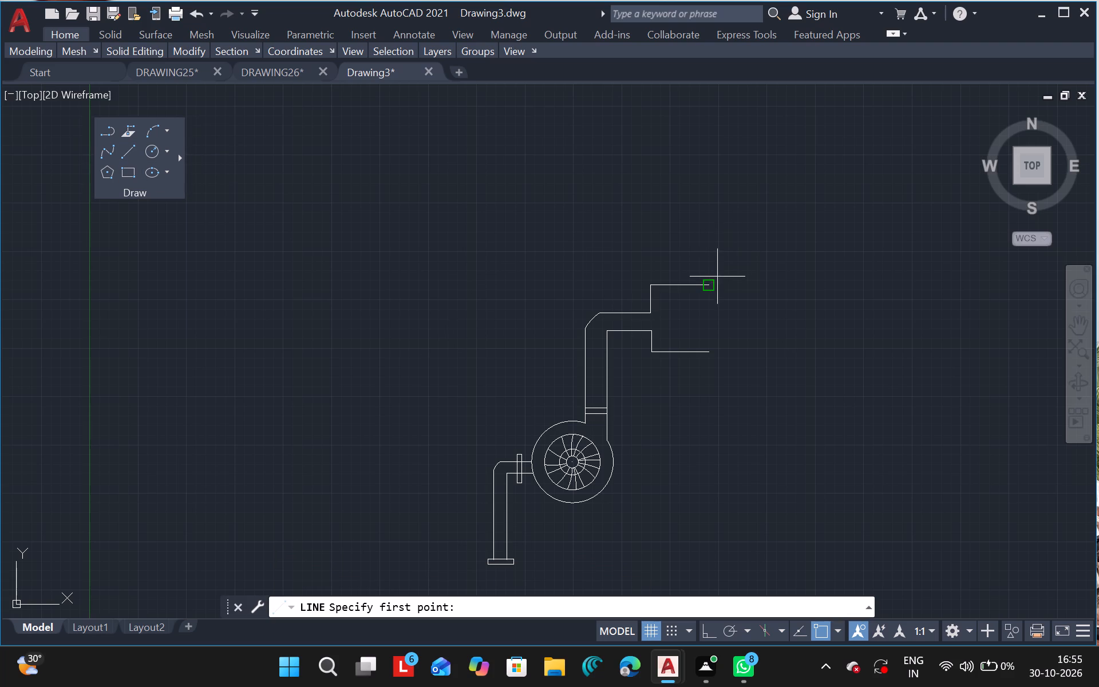
{"action": "left_click_drag", "start_coordinate": [710, 283], "coordinate": [785, 279]}
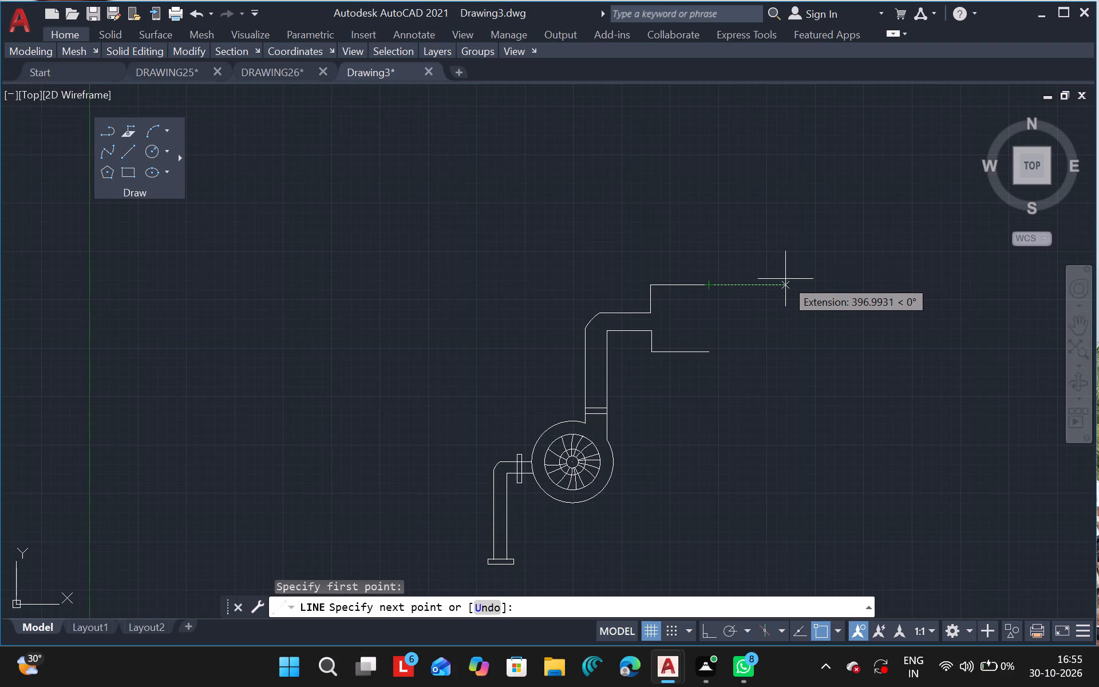
{"action": "left_click", "coordinate": [785, 279]}
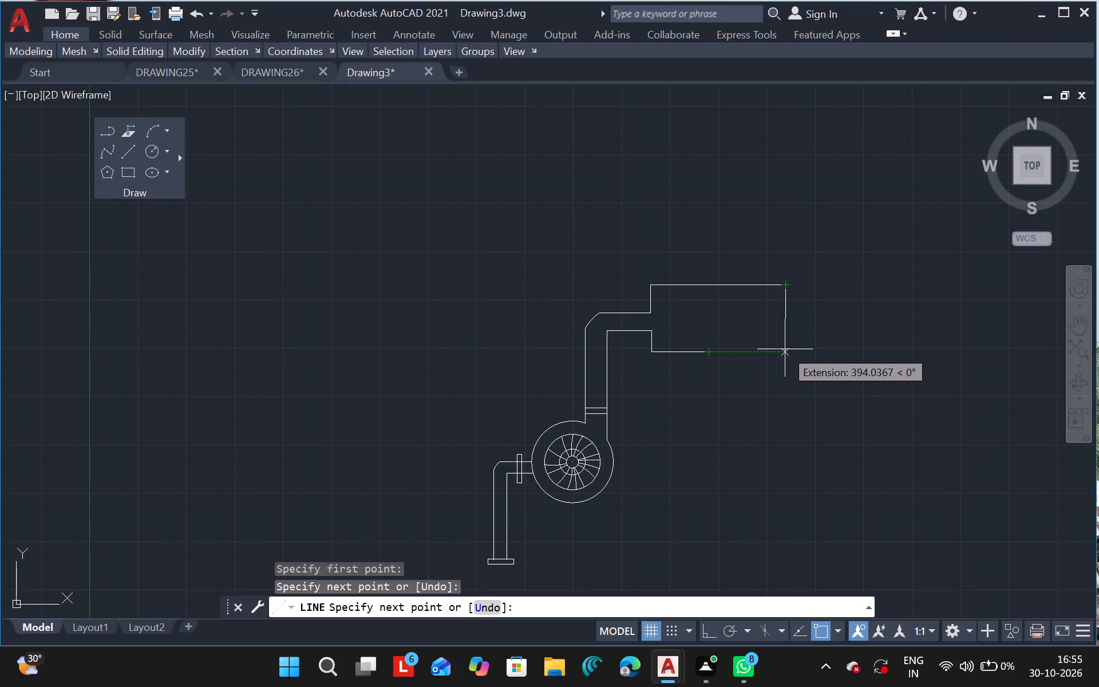
{"action": "left_click_drag", "start_coordinate": [785, 350], "coordinate": [713, 354]}
{"action": "left_click", "coordinate": [713, 354]}
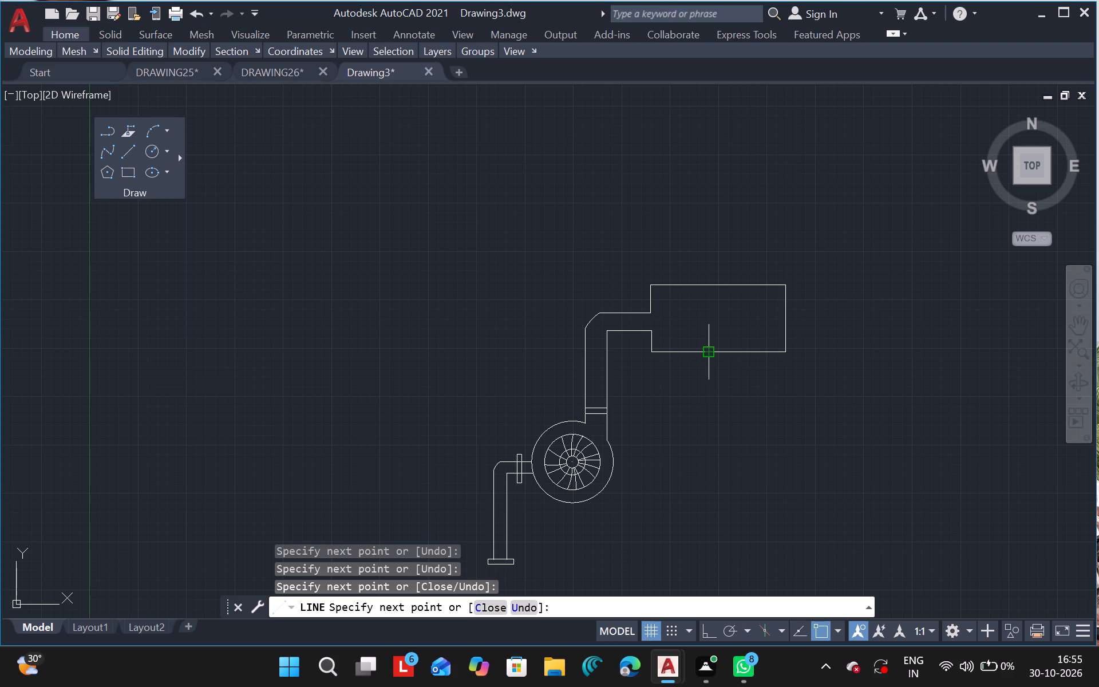
{"action": "key", "text": "Escape"}
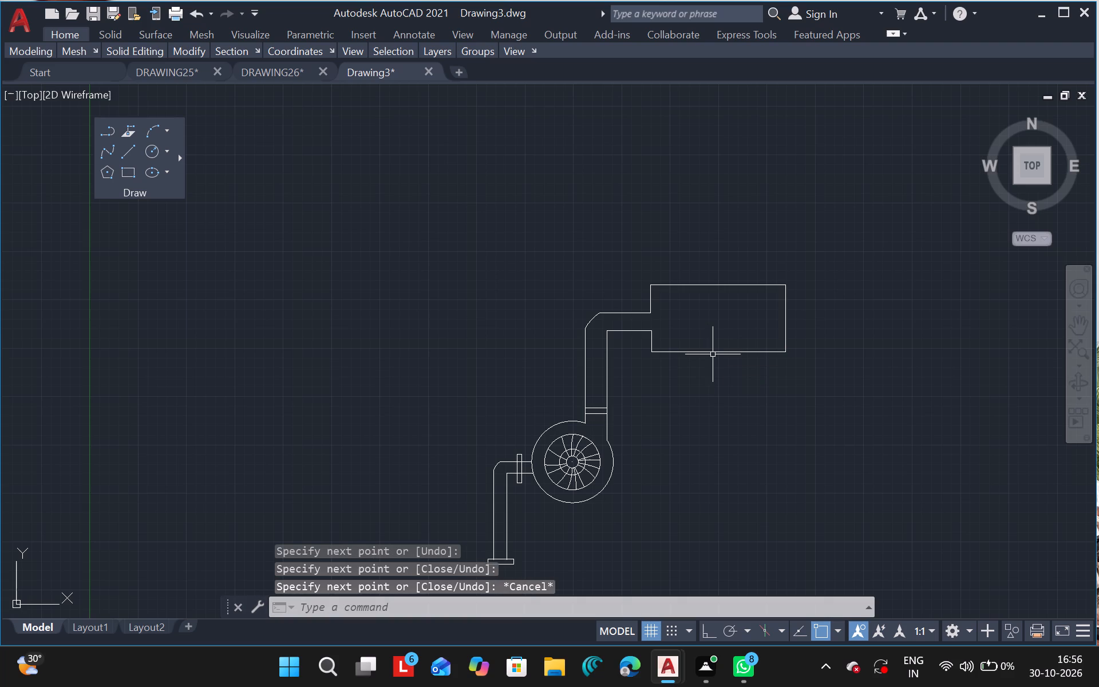
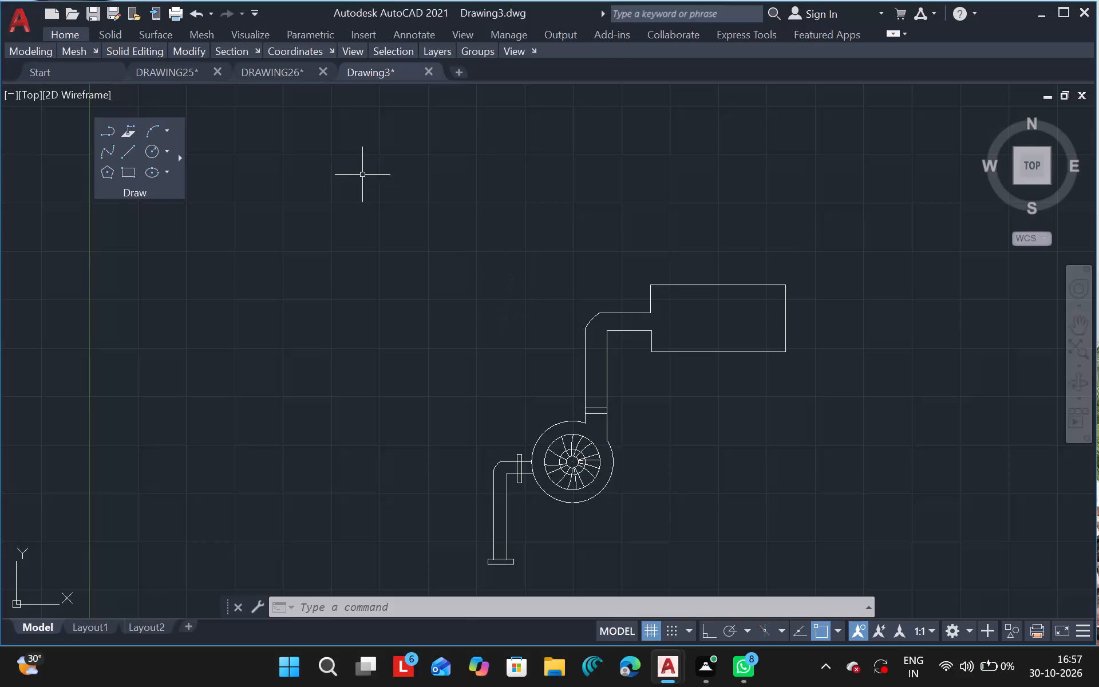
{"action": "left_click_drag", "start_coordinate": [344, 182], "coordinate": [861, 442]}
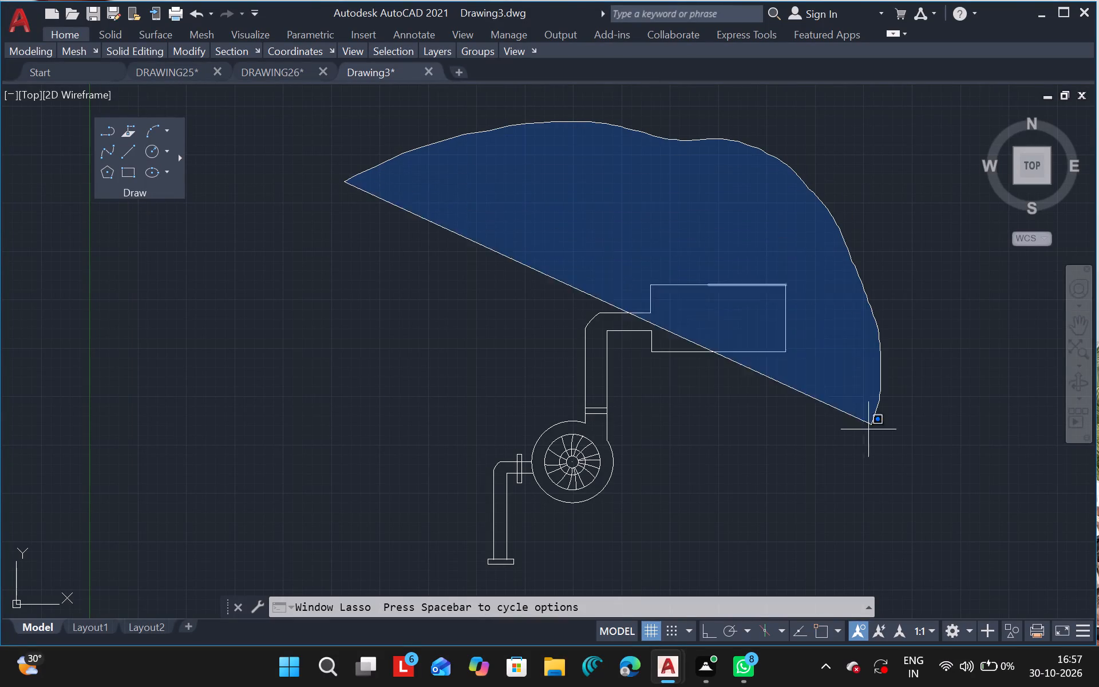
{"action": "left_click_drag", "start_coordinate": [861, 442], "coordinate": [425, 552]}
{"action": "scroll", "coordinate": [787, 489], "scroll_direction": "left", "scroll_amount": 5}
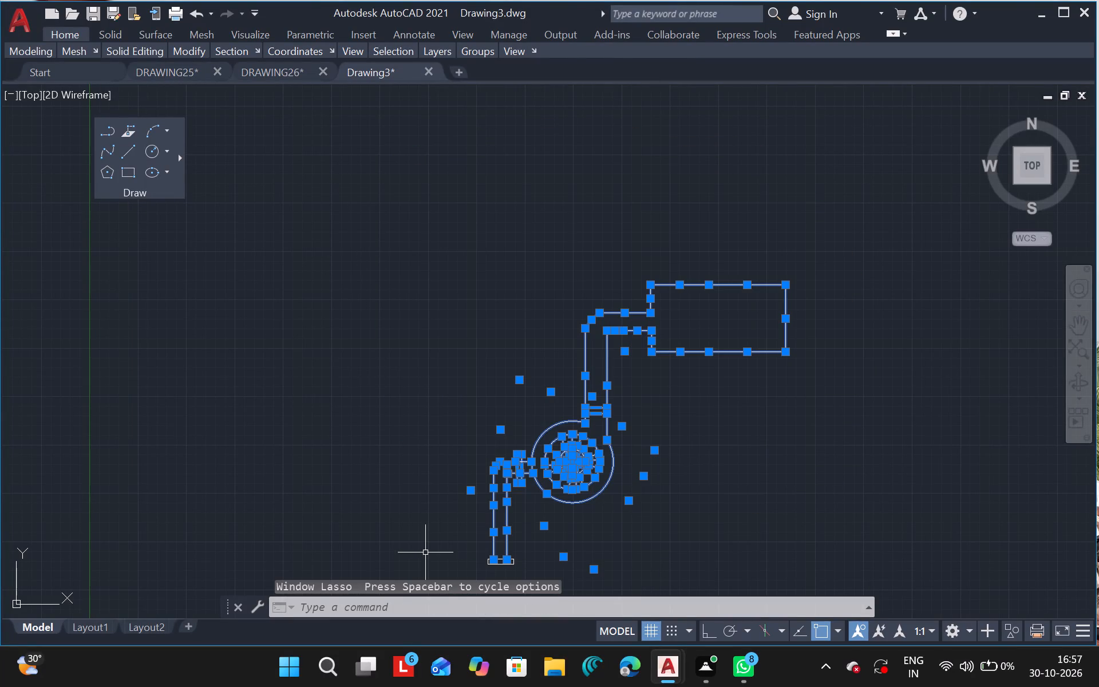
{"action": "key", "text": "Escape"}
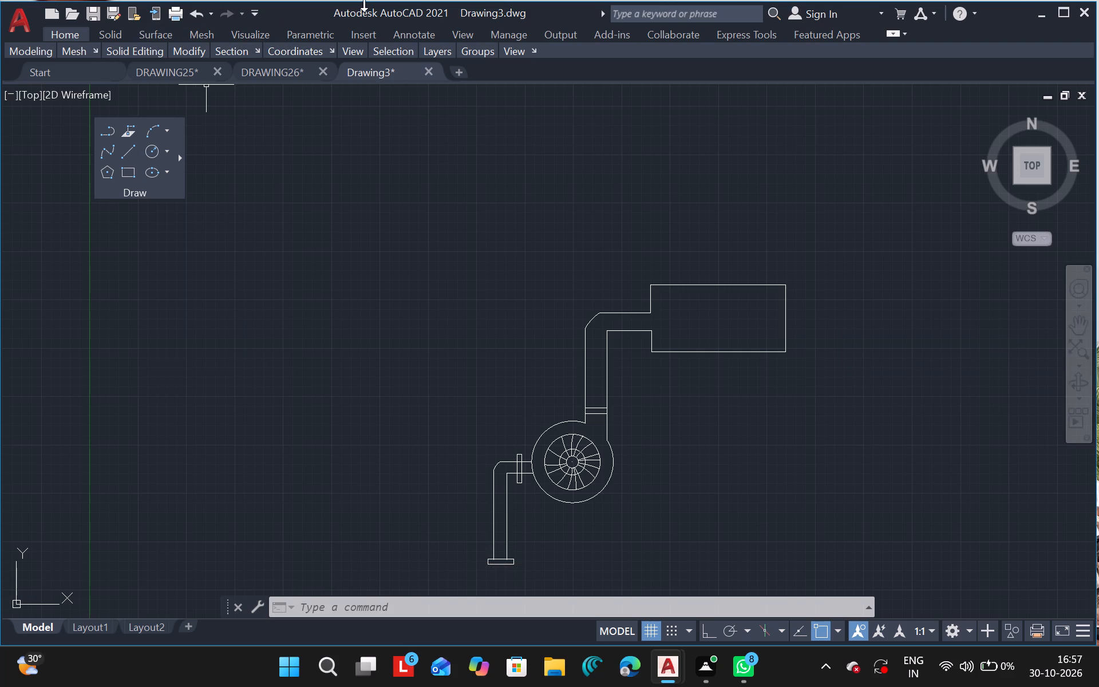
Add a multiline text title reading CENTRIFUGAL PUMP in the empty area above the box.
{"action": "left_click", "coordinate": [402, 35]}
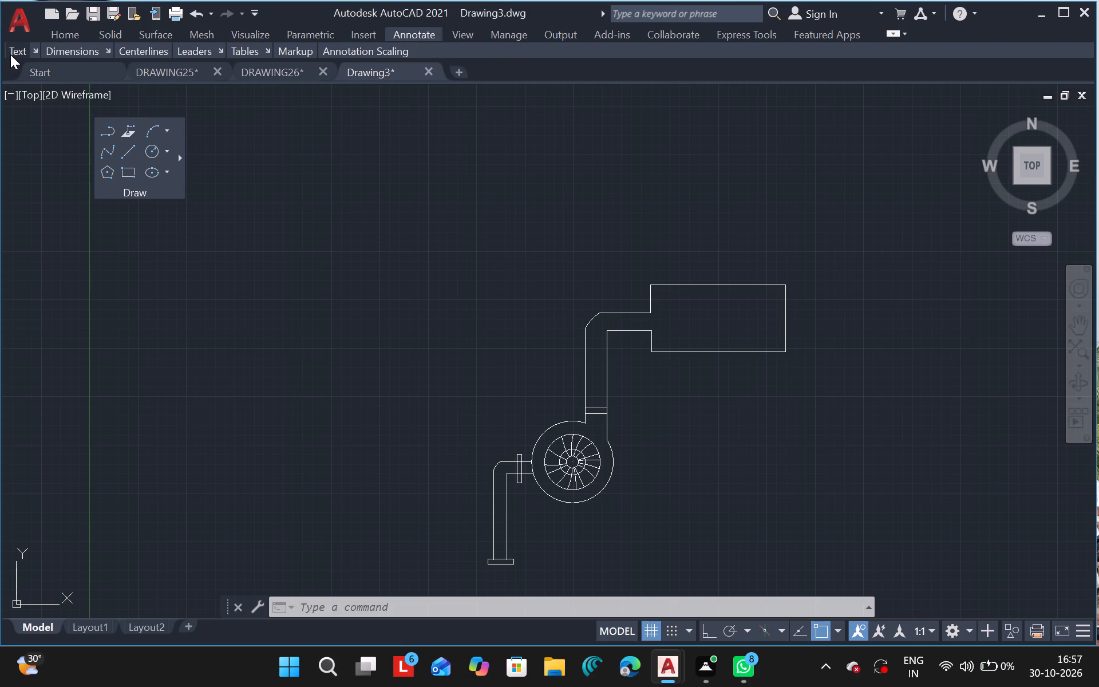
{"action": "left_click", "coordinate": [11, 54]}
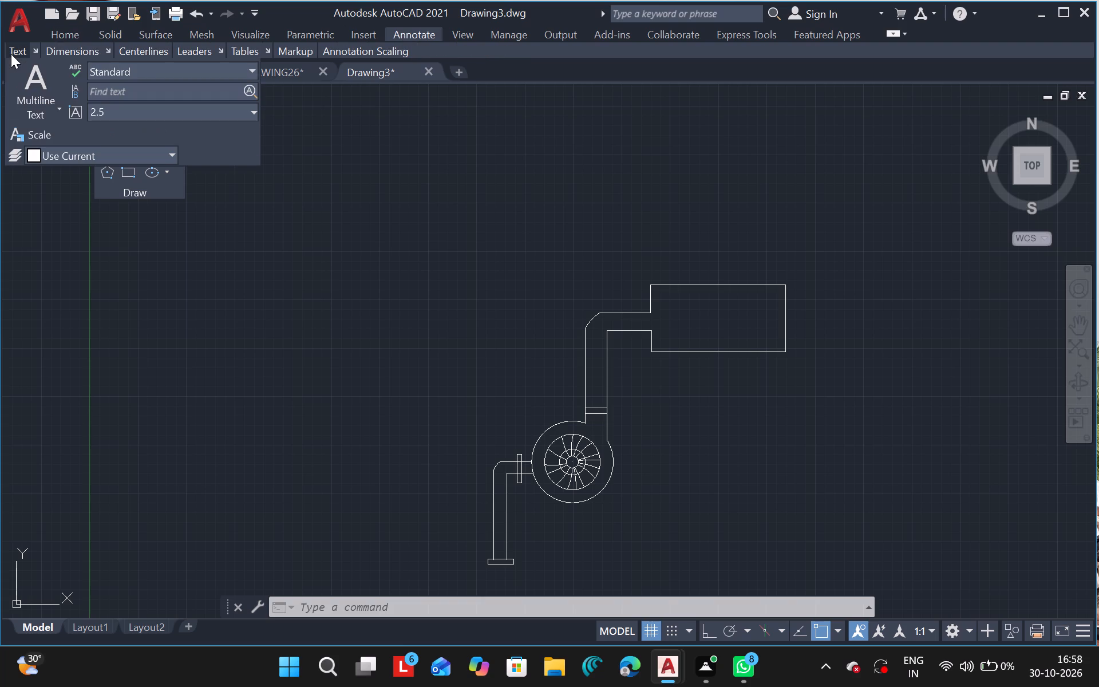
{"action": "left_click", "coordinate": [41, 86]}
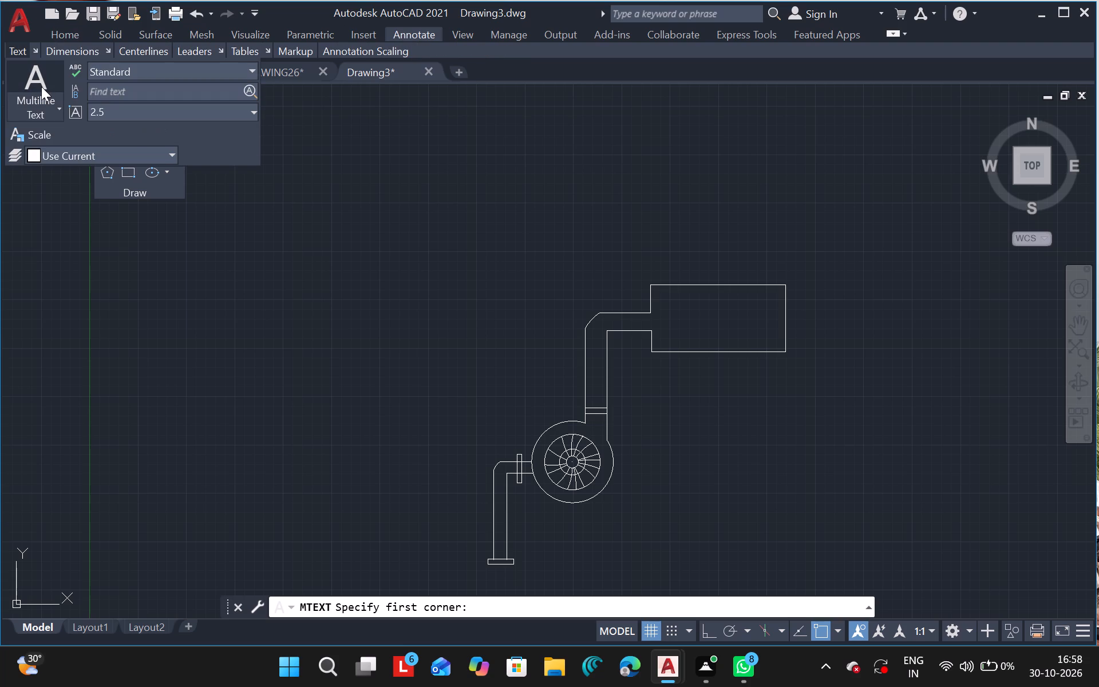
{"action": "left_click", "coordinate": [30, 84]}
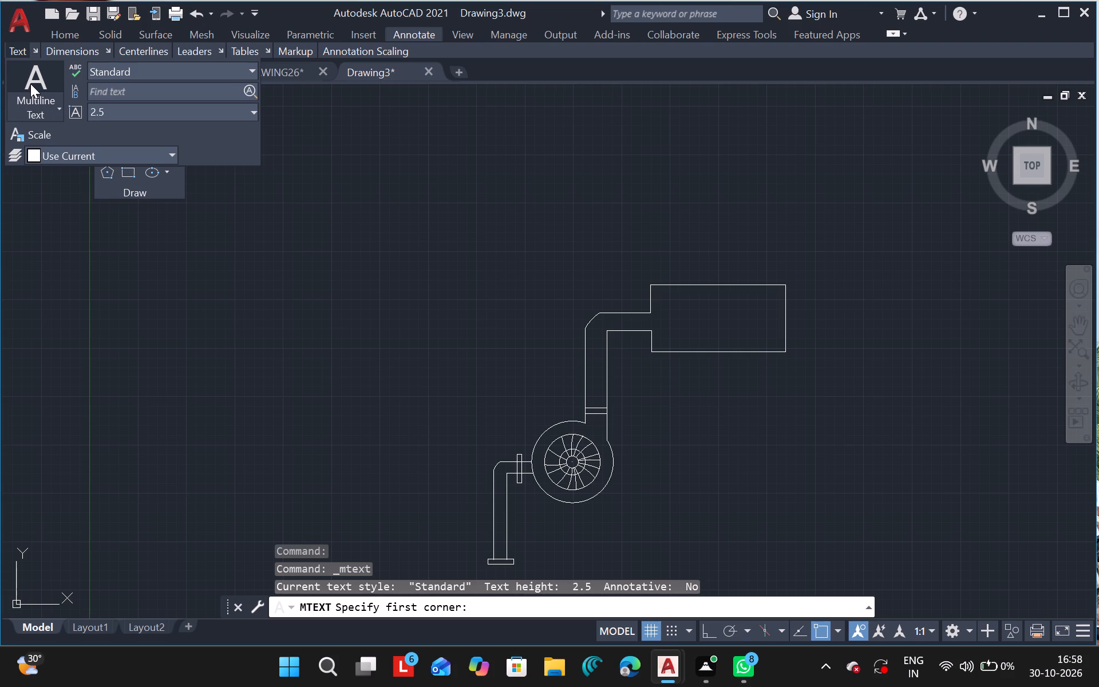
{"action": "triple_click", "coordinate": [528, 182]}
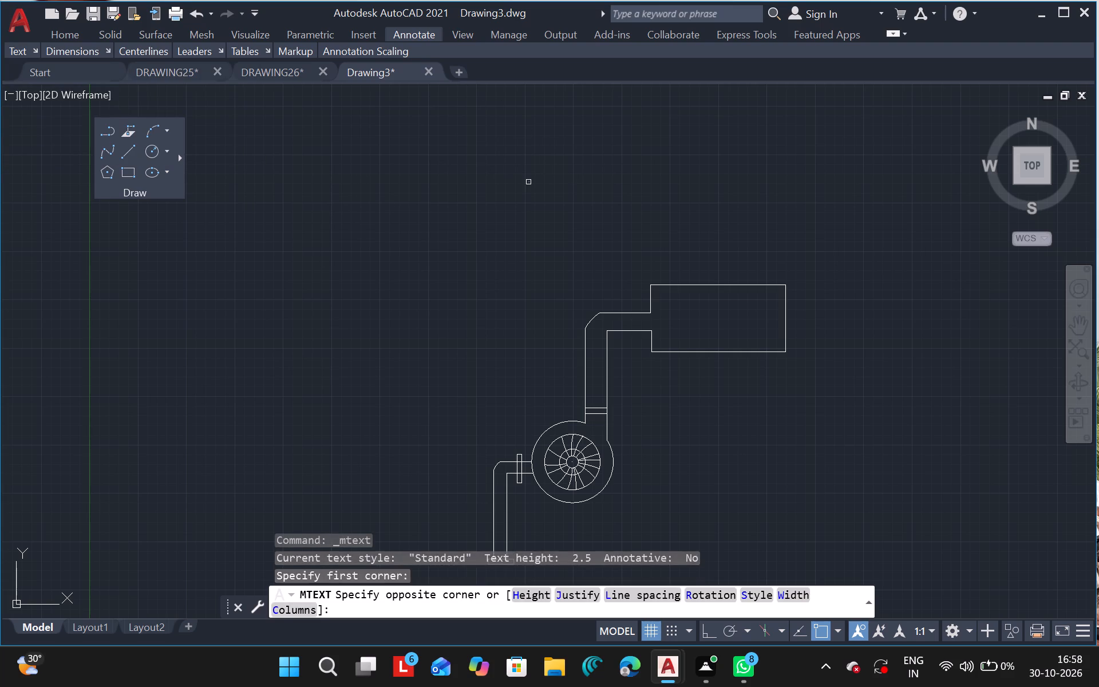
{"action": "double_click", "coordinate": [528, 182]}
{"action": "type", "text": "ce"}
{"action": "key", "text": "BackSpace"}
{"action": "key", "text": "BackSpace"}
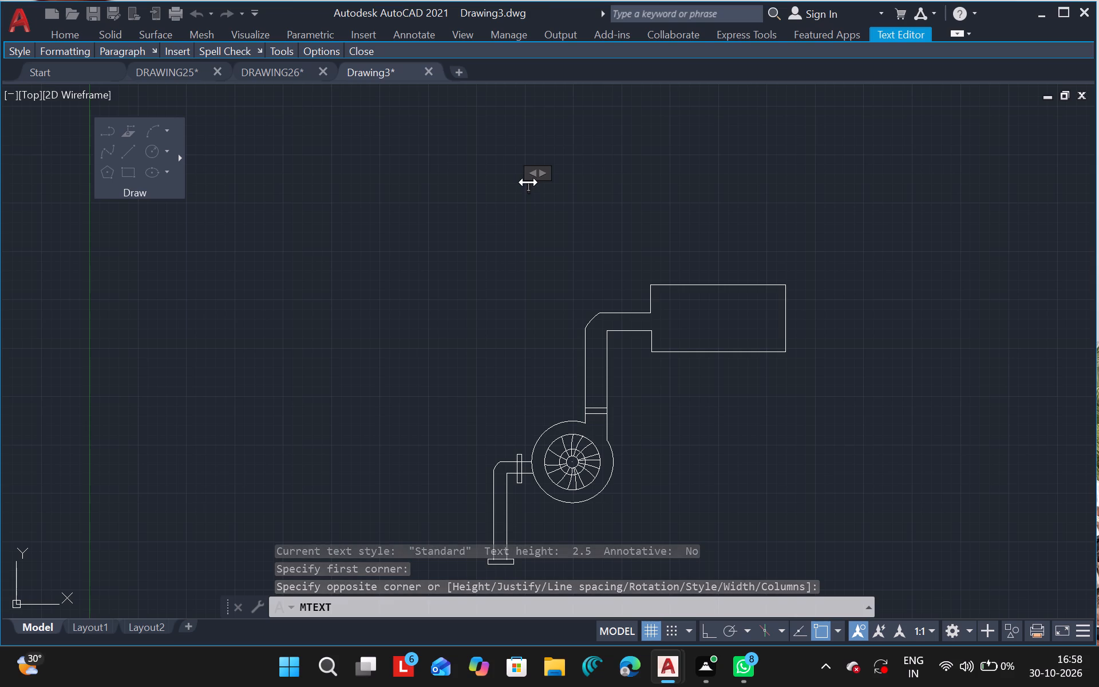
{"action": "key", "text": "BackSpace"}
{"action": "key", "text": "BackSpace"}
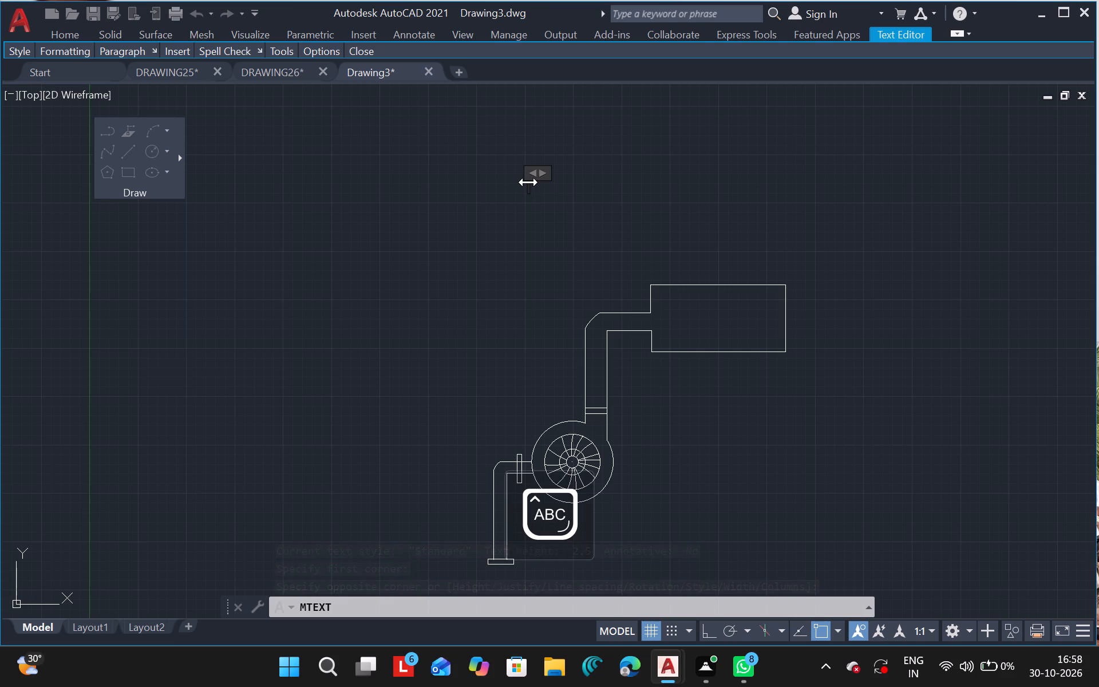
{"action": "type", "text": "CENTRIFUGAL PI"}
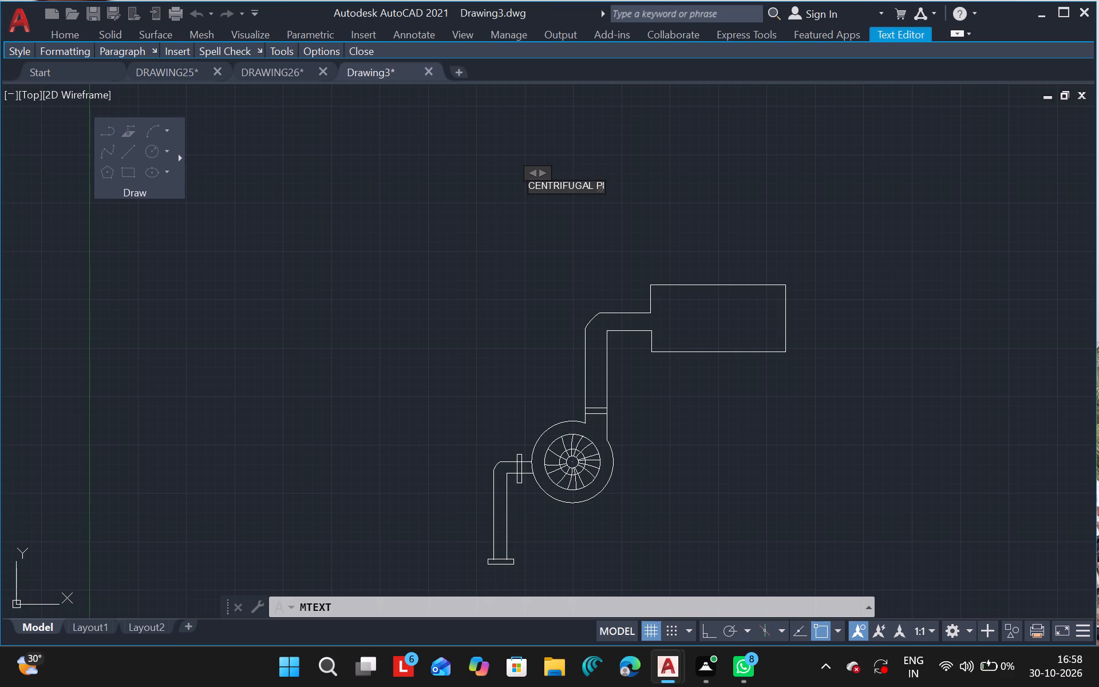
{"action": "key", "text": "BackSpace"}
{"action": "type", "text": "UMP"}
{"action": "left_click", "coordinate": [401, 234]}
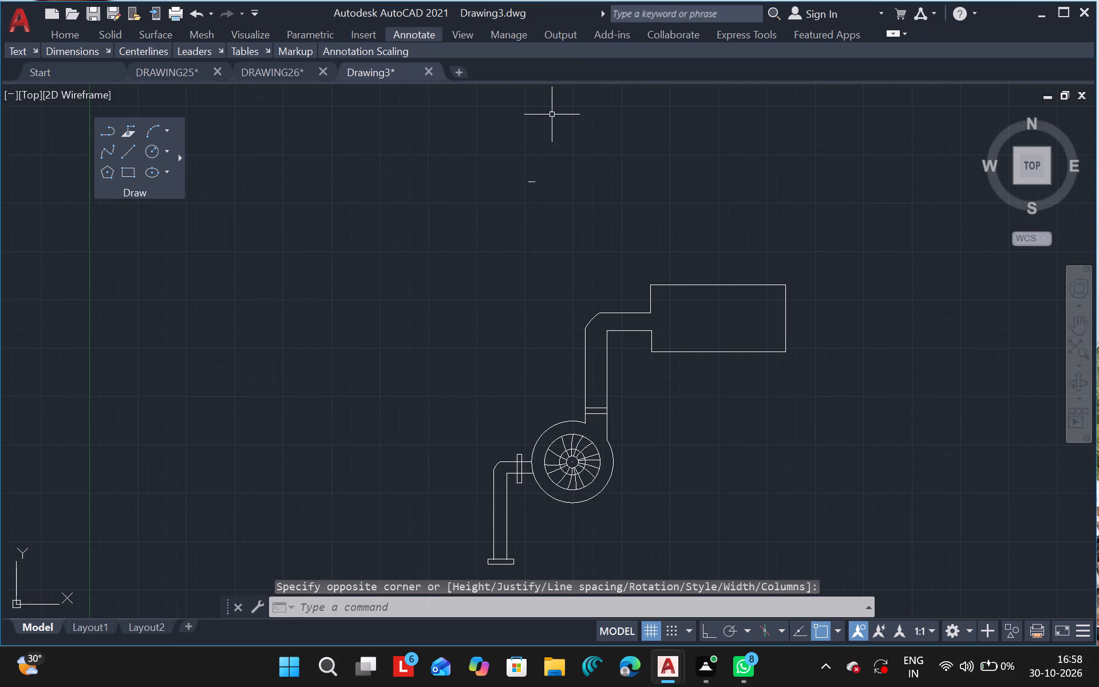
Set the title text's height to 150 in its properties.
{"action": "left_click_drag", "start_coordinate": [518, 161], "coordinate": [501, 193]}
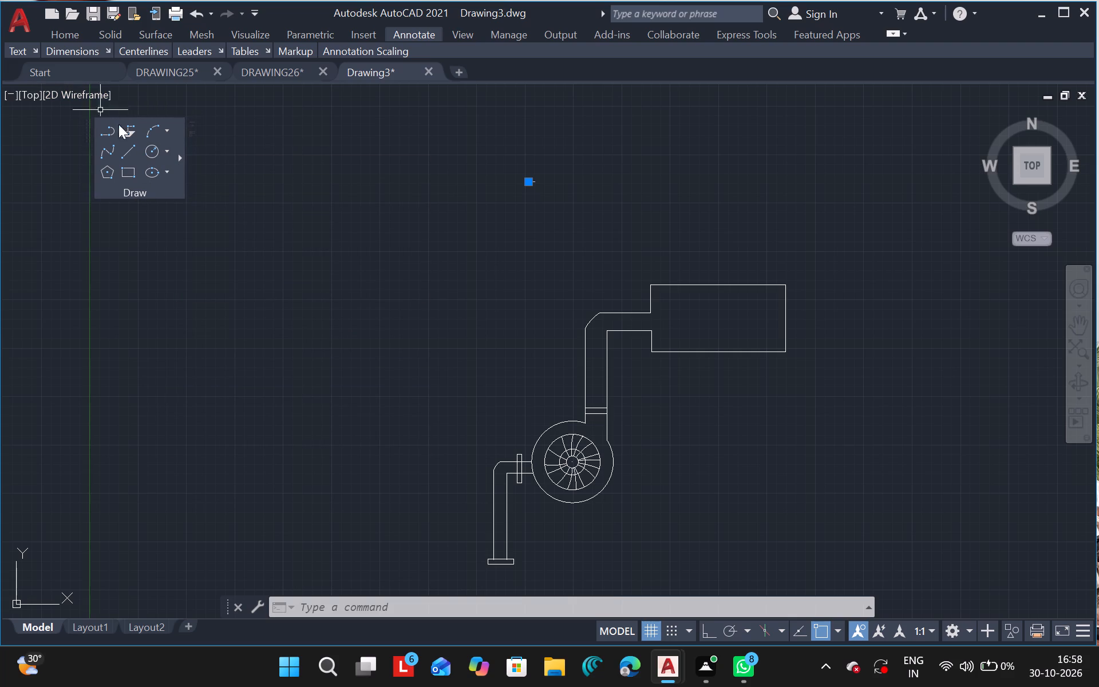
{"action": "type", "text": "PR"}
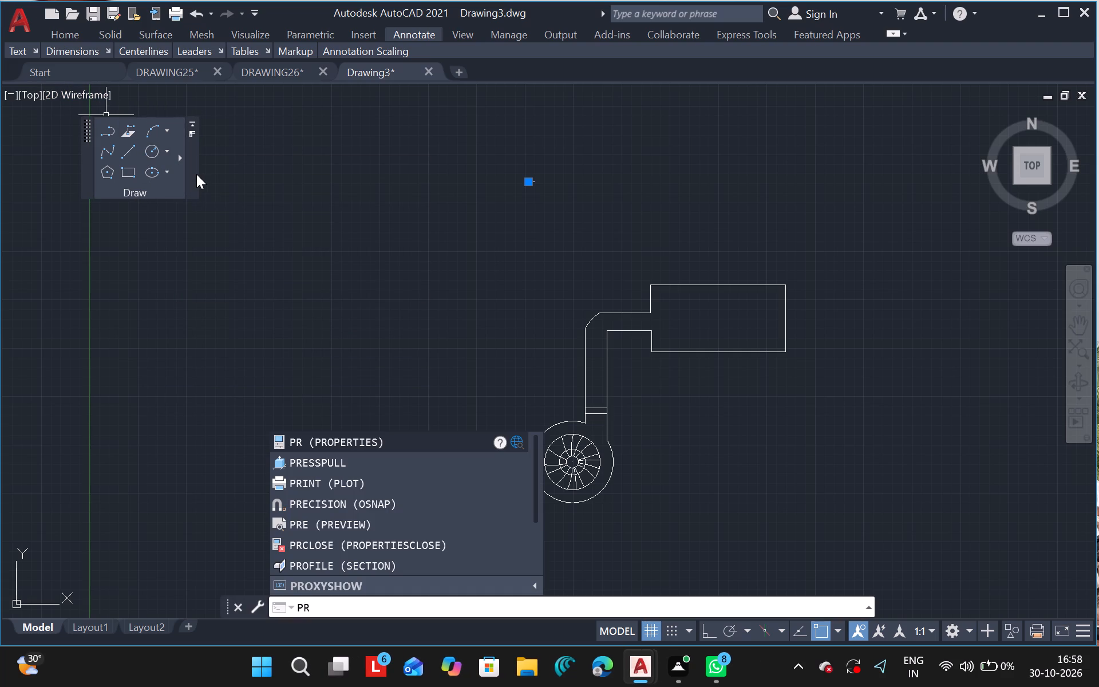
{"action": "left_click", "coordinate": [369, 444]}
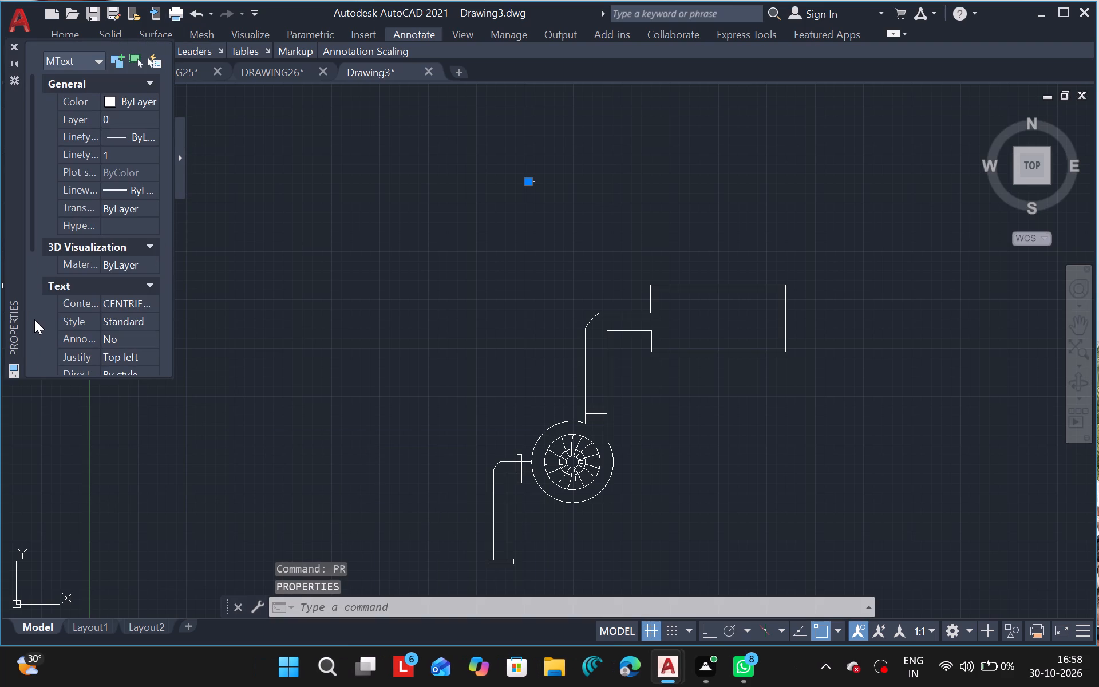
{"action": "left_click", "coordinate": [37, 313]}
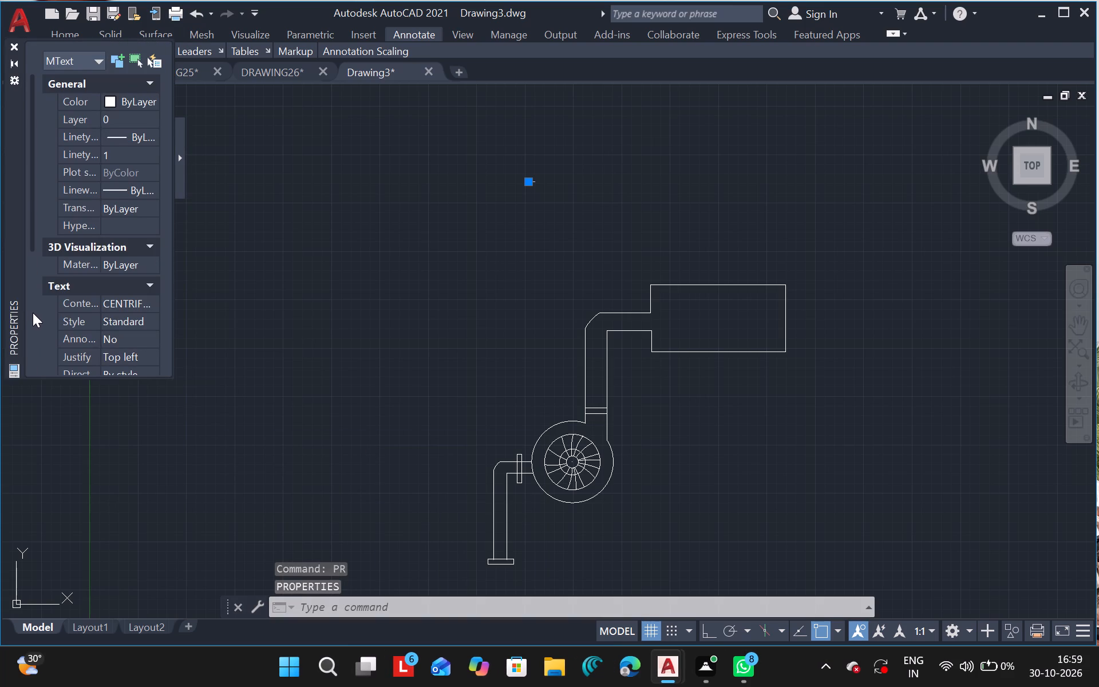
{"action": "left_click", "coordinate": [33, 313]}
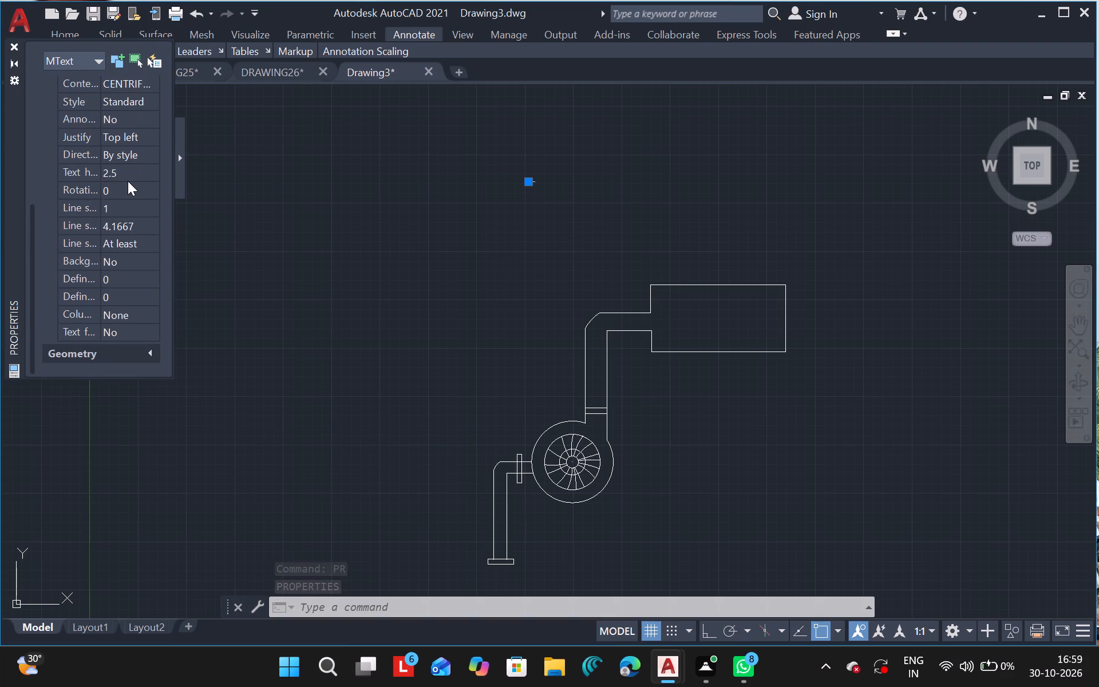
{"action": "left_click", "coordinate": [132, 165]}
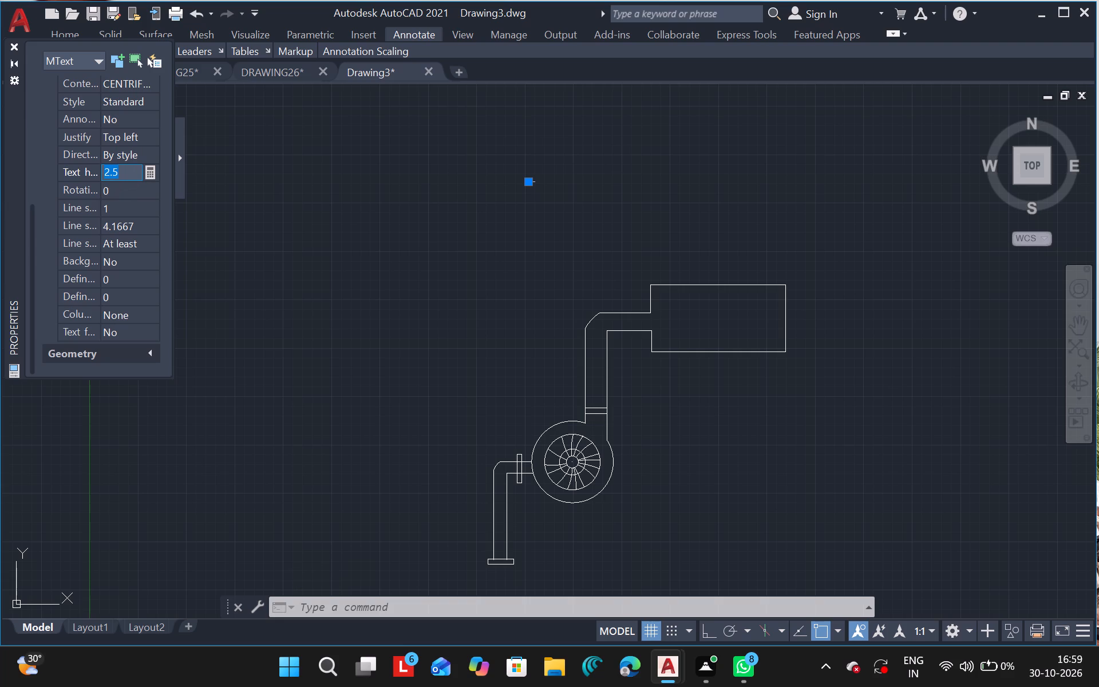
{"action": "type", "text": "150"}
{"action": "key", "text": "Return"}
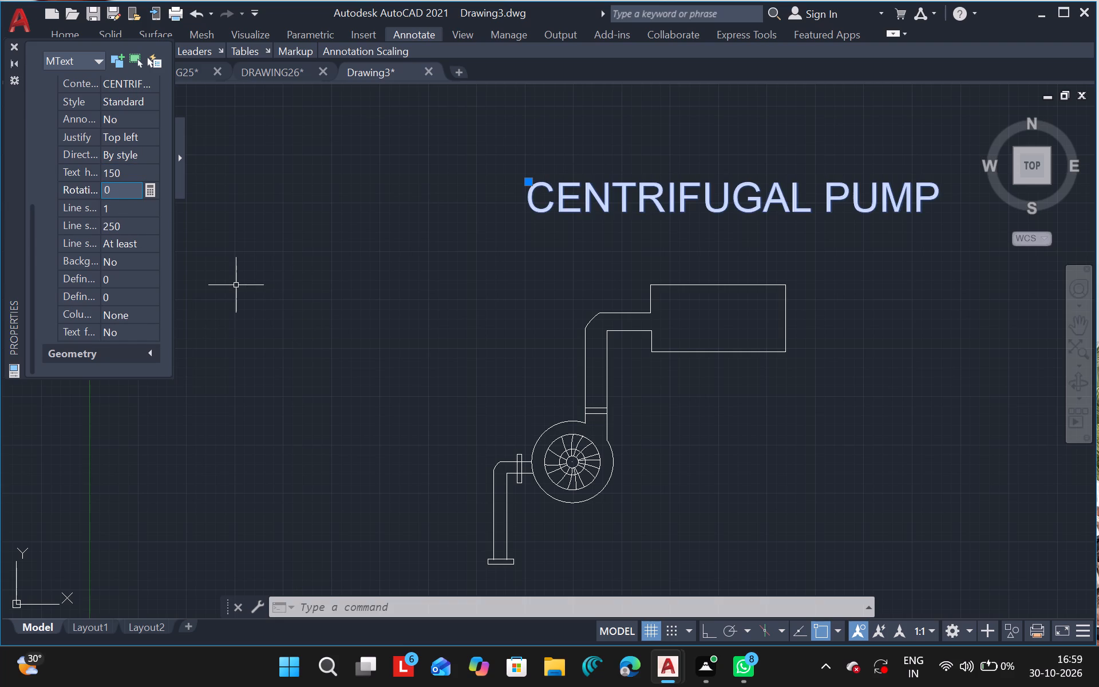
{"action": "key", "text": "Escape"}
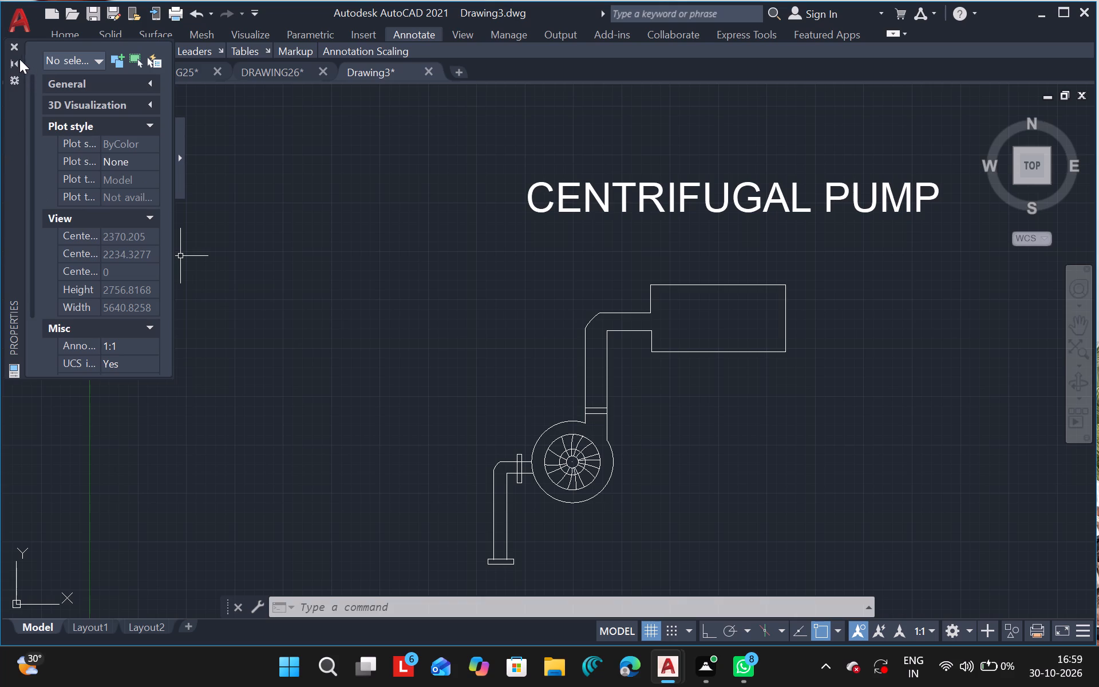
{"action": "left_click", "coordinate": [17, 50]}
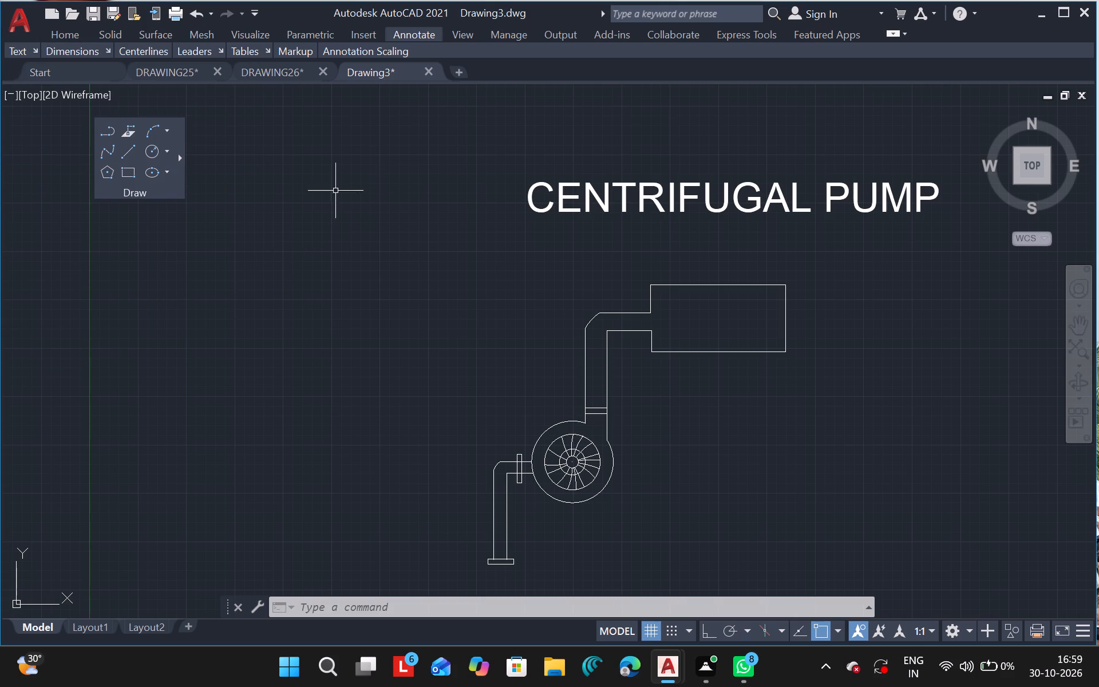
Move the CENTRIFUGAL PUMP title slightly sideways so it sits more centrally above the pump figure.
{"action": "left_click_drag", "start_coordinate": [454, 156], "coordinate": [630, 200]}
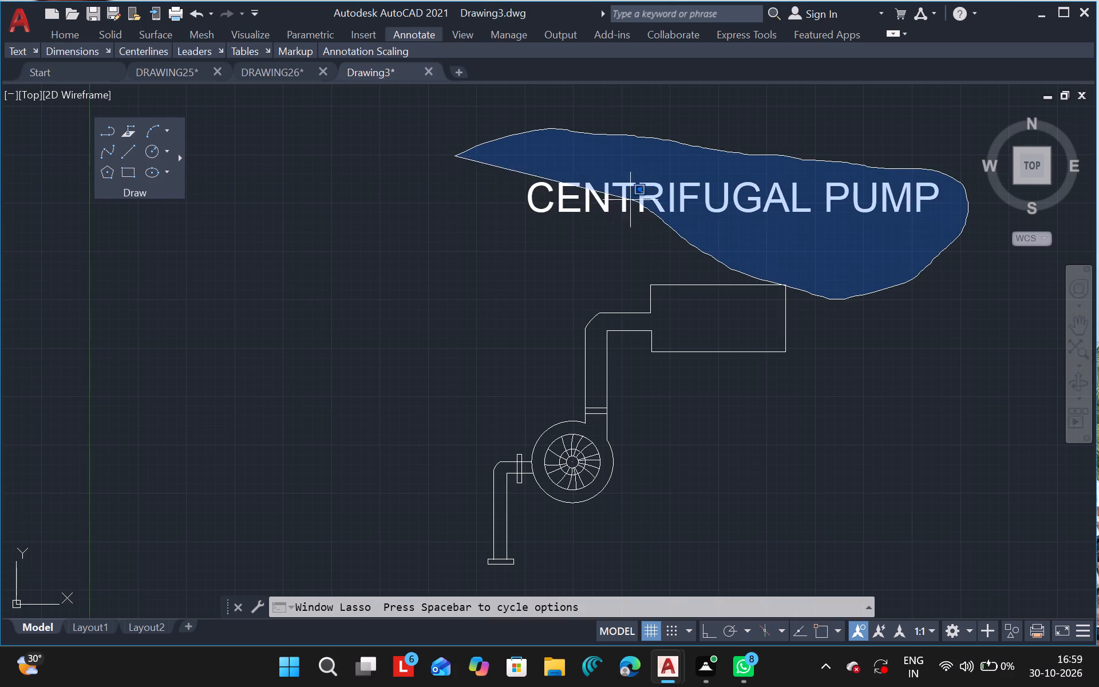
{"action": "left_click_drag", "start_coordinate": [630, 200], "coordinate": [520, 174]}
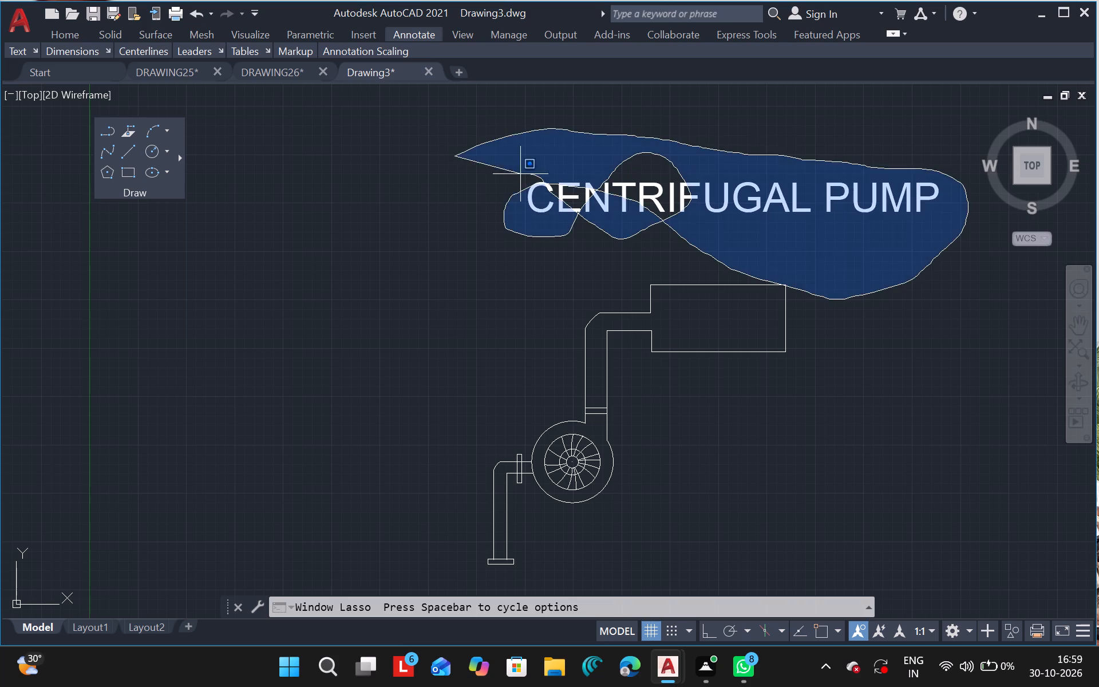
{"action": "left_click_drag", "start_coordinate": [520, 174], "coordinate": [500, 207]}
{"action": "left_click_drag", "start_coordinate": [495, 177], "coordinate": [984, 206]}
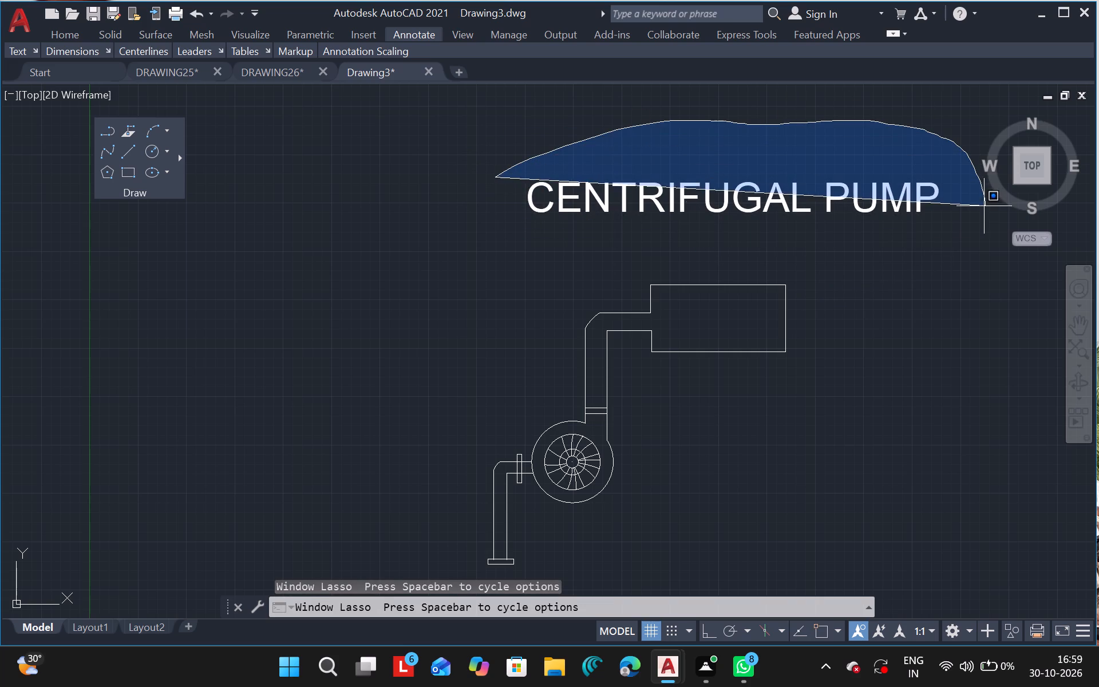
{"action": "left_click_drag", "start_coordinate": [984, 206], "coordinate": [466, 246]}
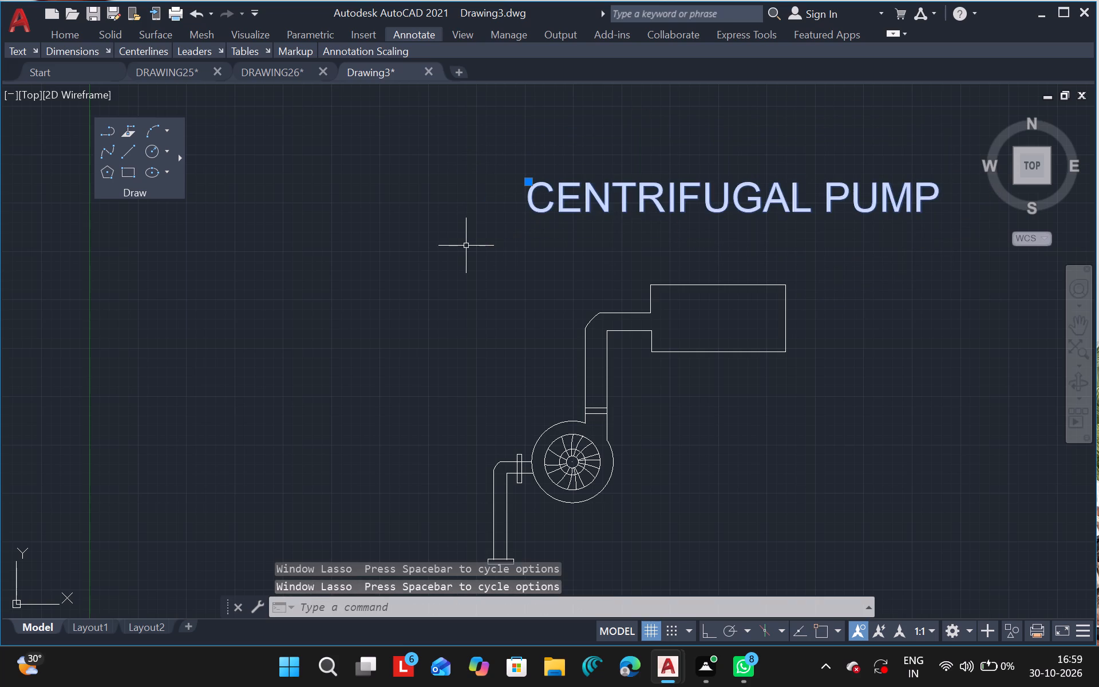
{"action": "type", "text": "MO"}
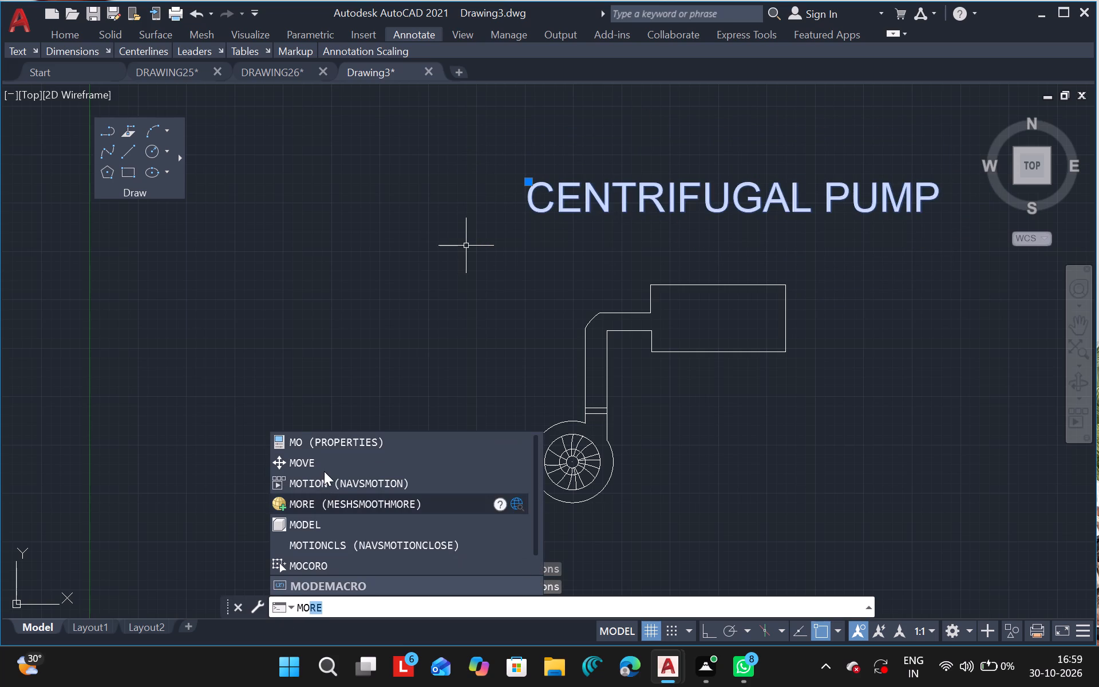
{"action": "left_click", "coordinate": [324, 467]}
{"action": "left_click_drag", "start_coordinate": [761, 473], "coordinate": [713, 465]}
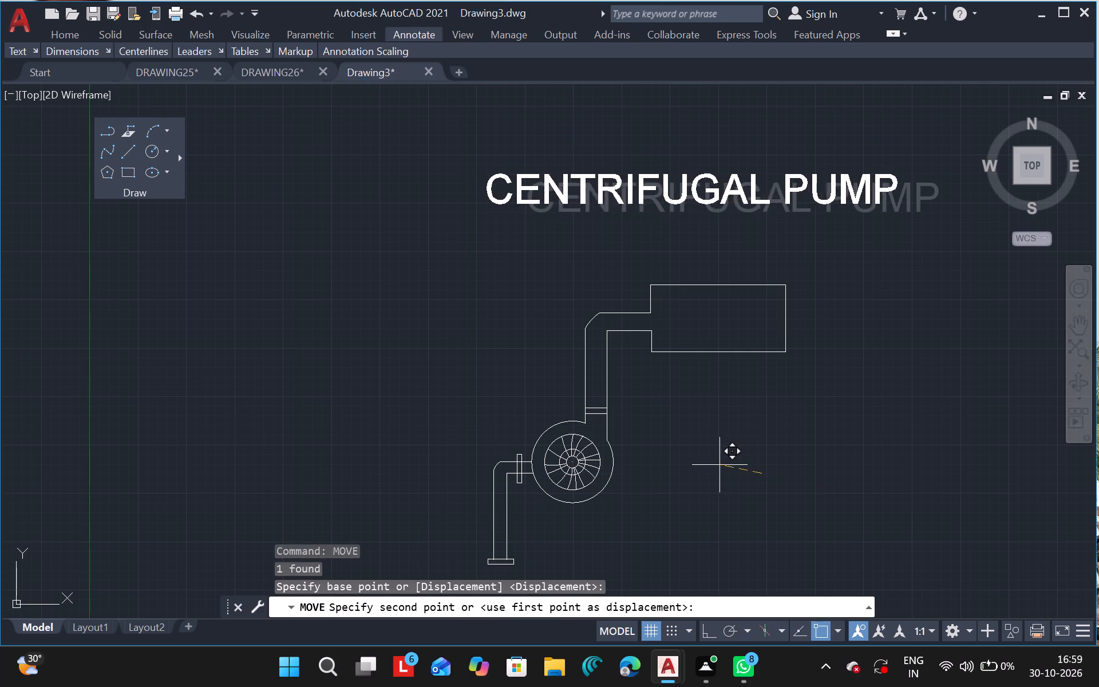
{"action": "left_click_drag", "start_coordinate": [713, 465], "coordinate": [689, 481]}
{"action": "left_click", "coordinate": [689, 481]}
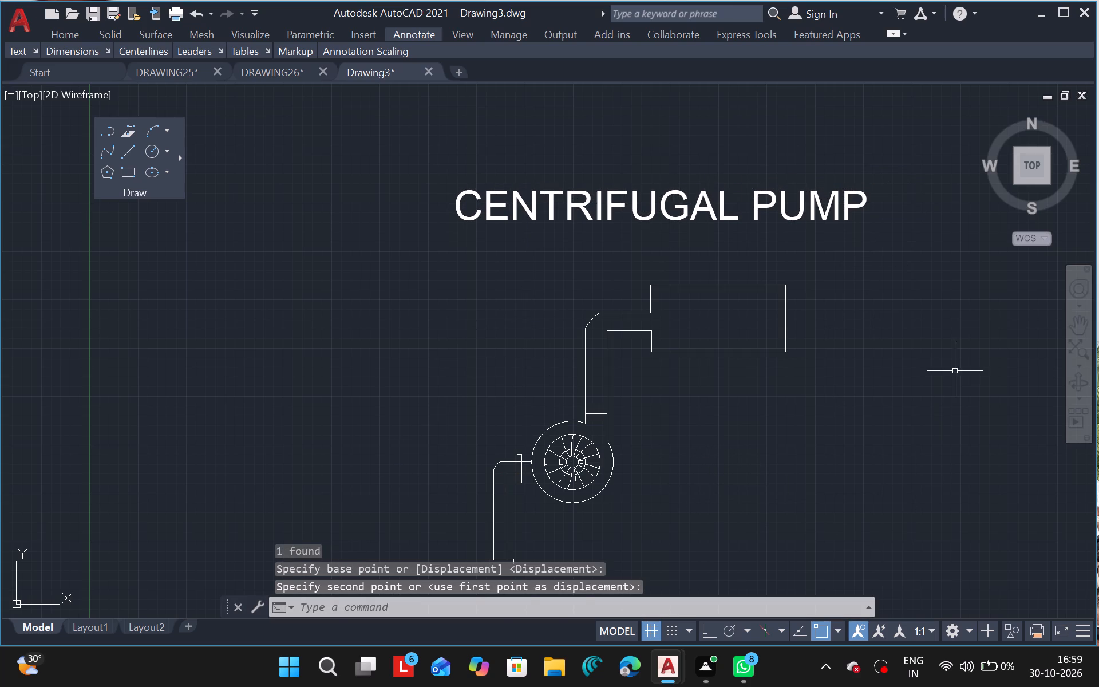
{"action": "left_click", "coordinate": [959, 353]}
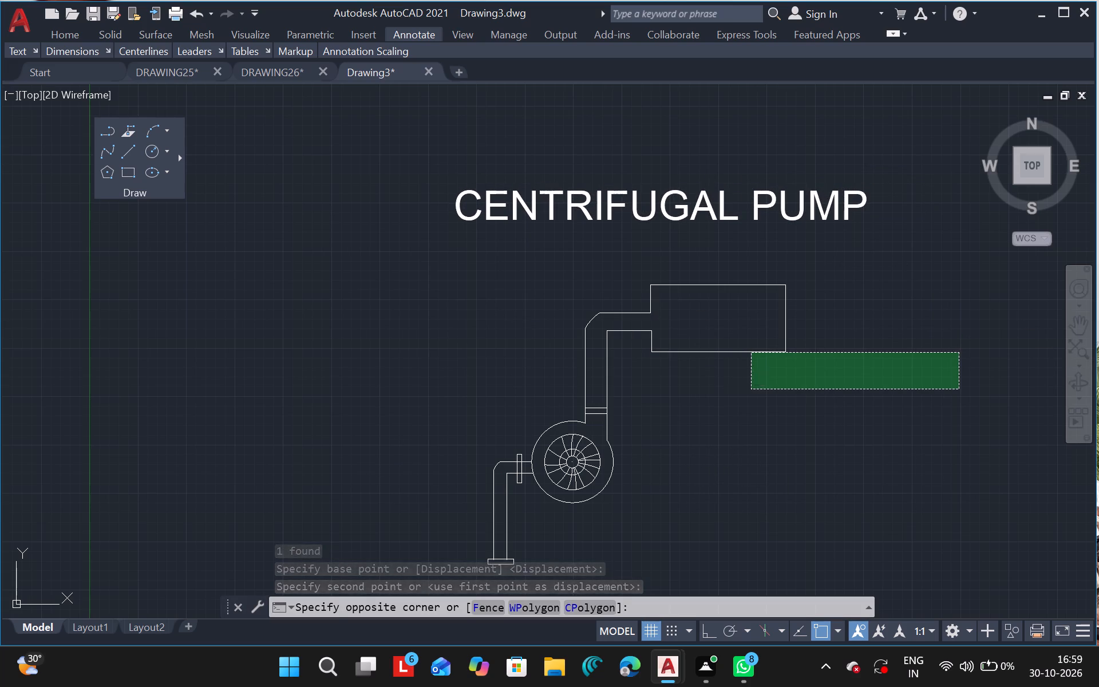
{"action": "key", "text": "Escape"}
Switch the drawing view to SW Isometric.
{"action": "left_click", "coordinate": [35, 95]}
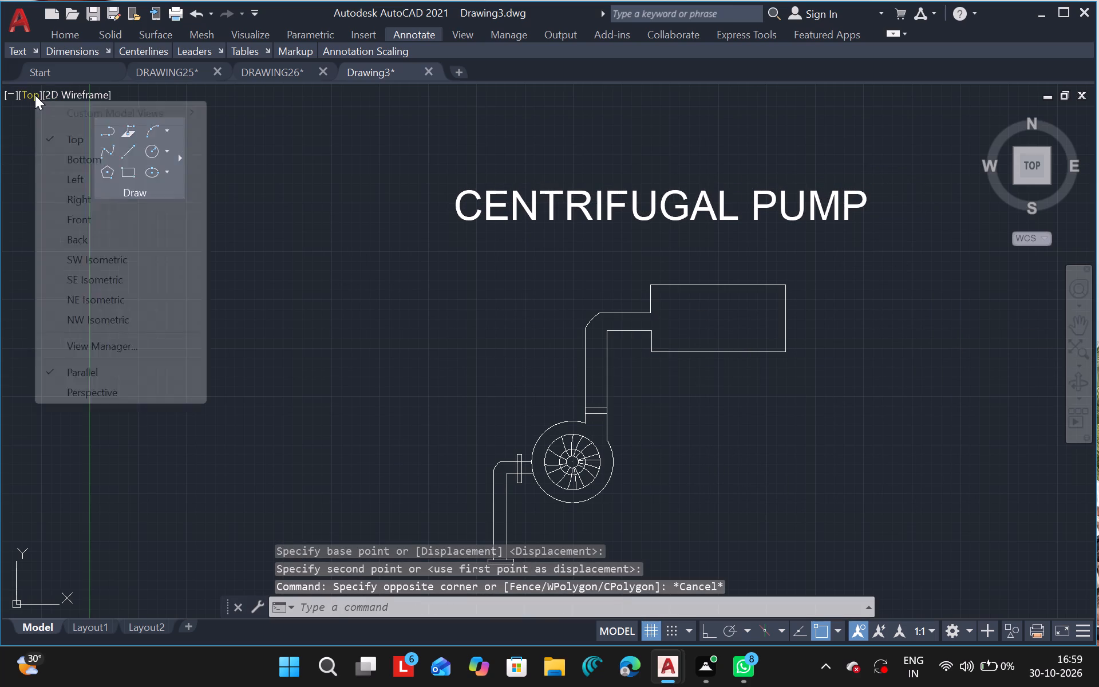
{"action": "left_click", "coordinate": [136, 260]}
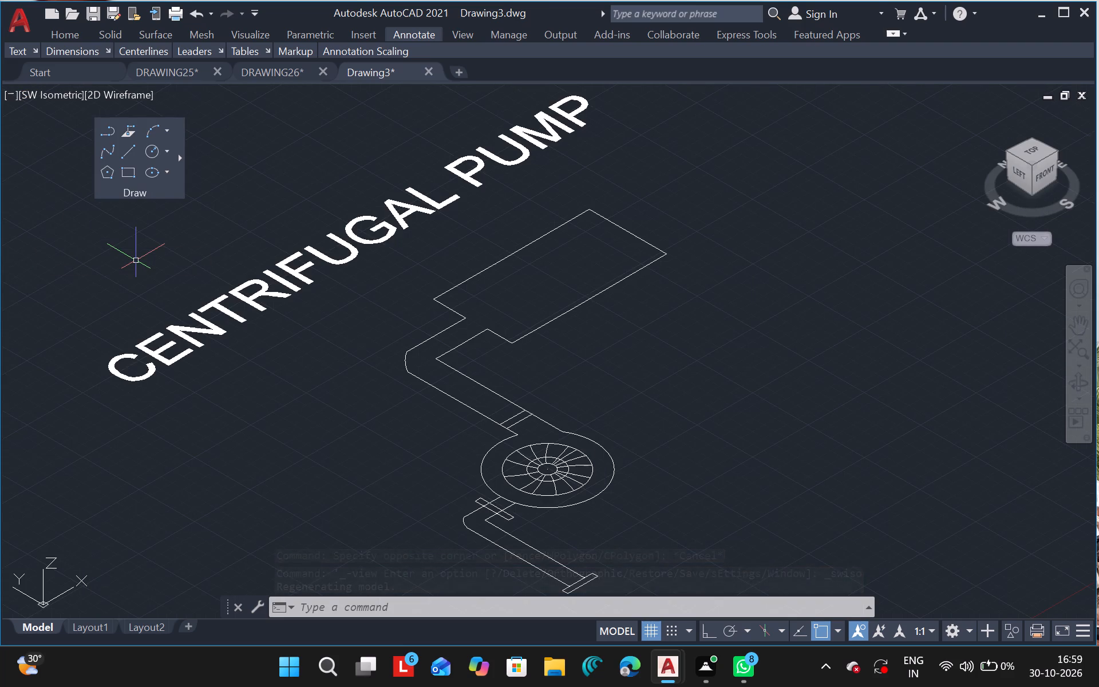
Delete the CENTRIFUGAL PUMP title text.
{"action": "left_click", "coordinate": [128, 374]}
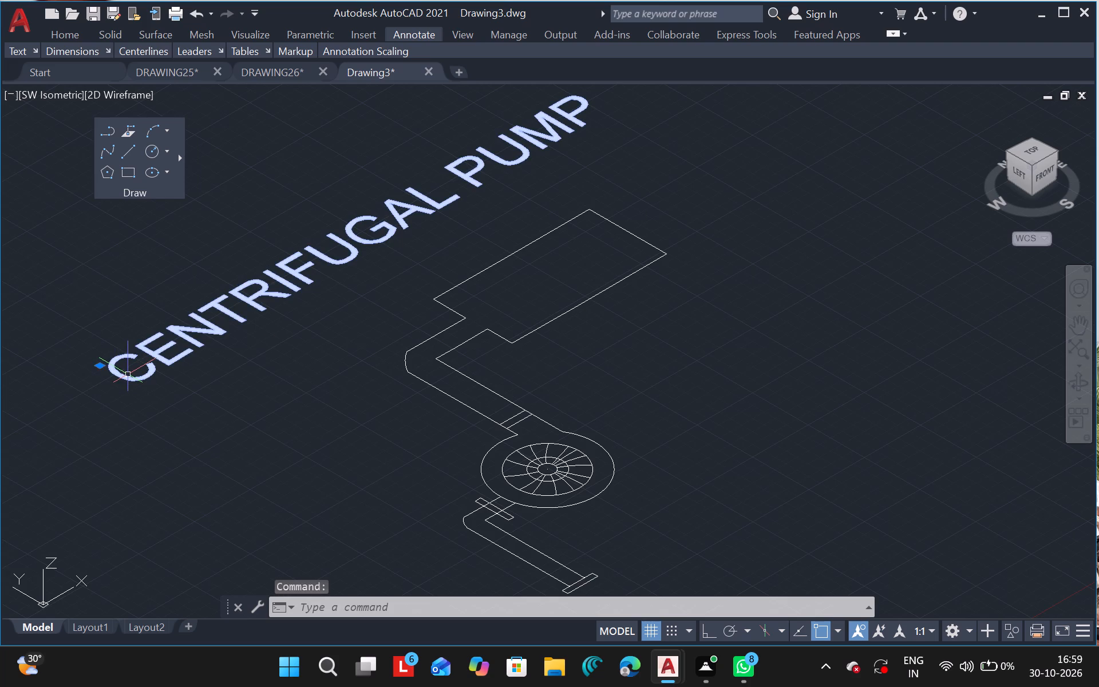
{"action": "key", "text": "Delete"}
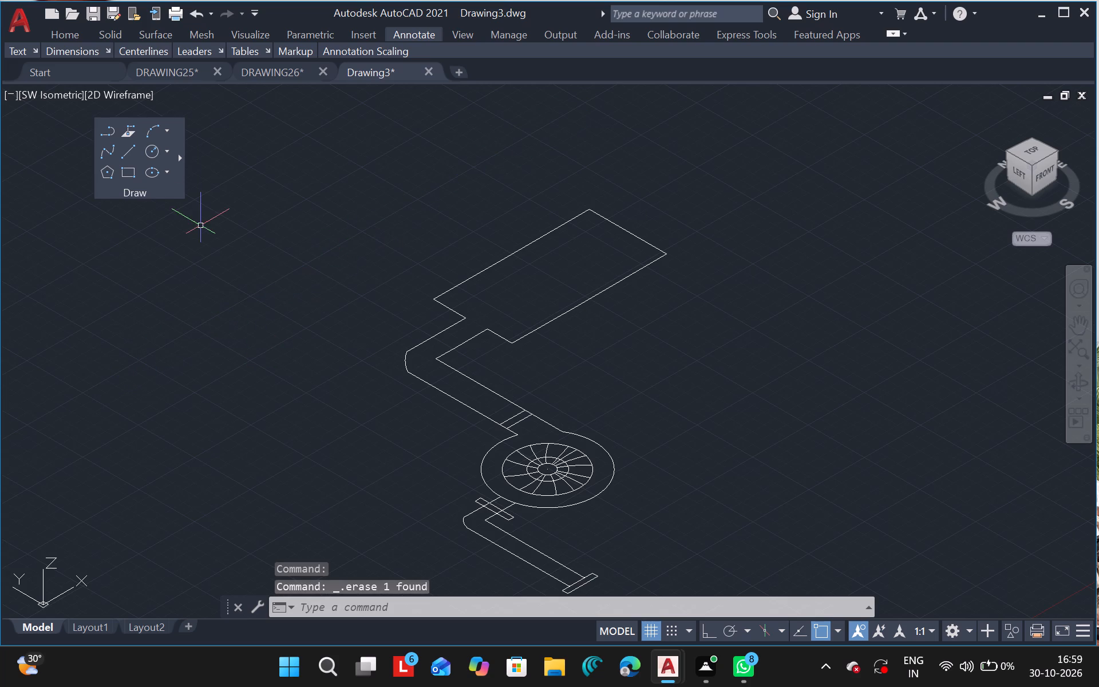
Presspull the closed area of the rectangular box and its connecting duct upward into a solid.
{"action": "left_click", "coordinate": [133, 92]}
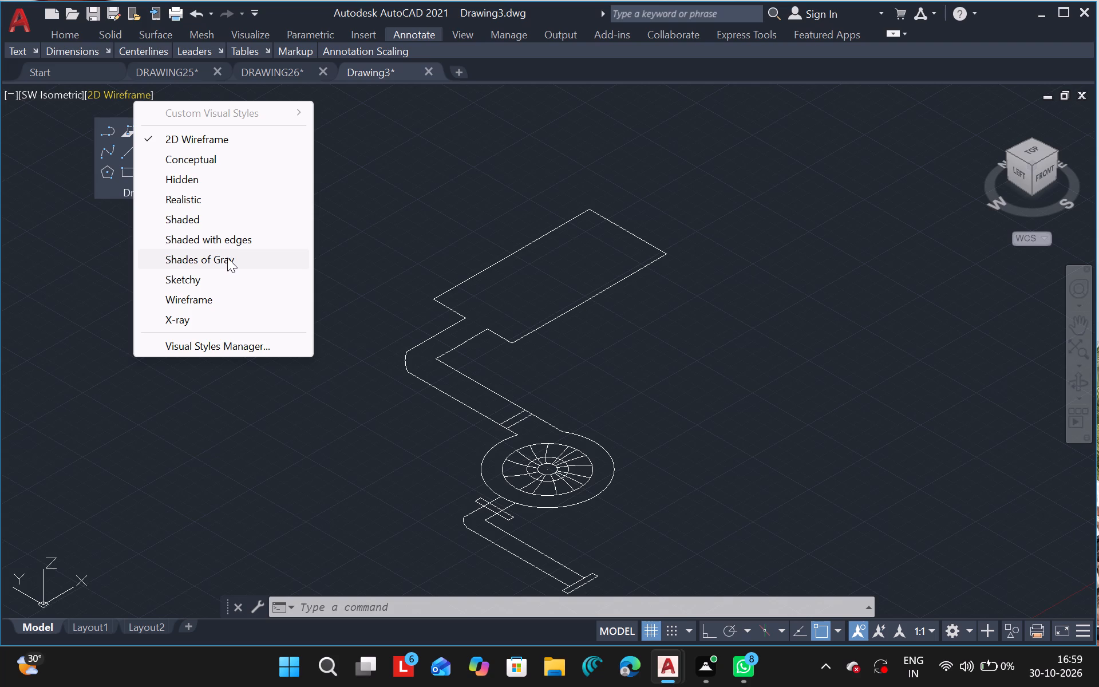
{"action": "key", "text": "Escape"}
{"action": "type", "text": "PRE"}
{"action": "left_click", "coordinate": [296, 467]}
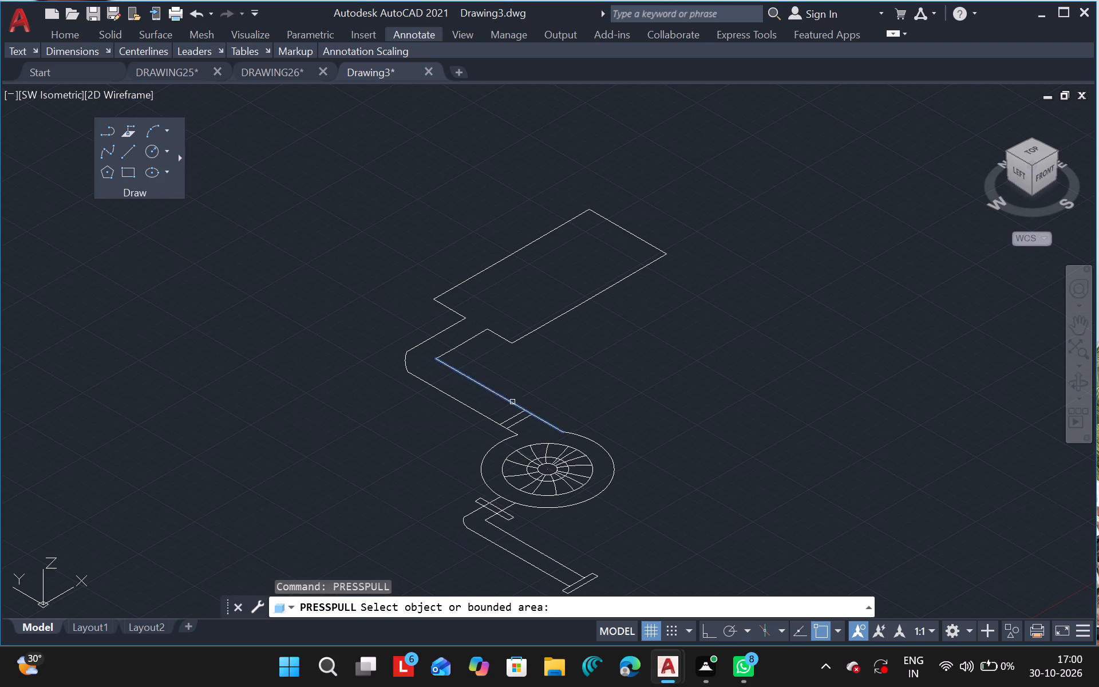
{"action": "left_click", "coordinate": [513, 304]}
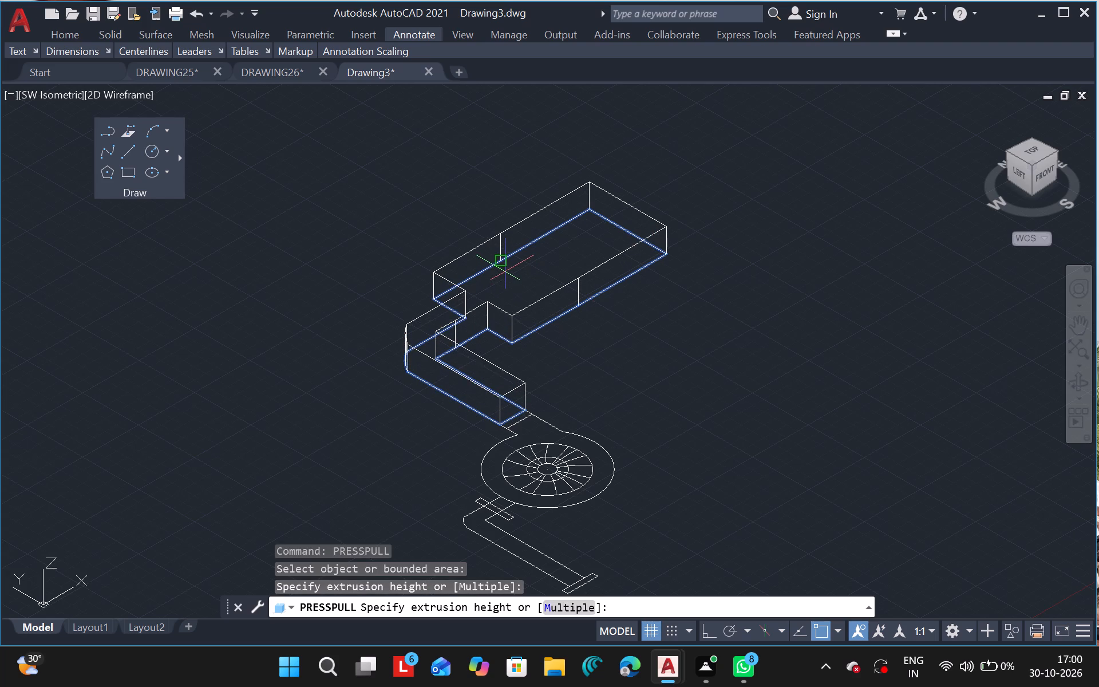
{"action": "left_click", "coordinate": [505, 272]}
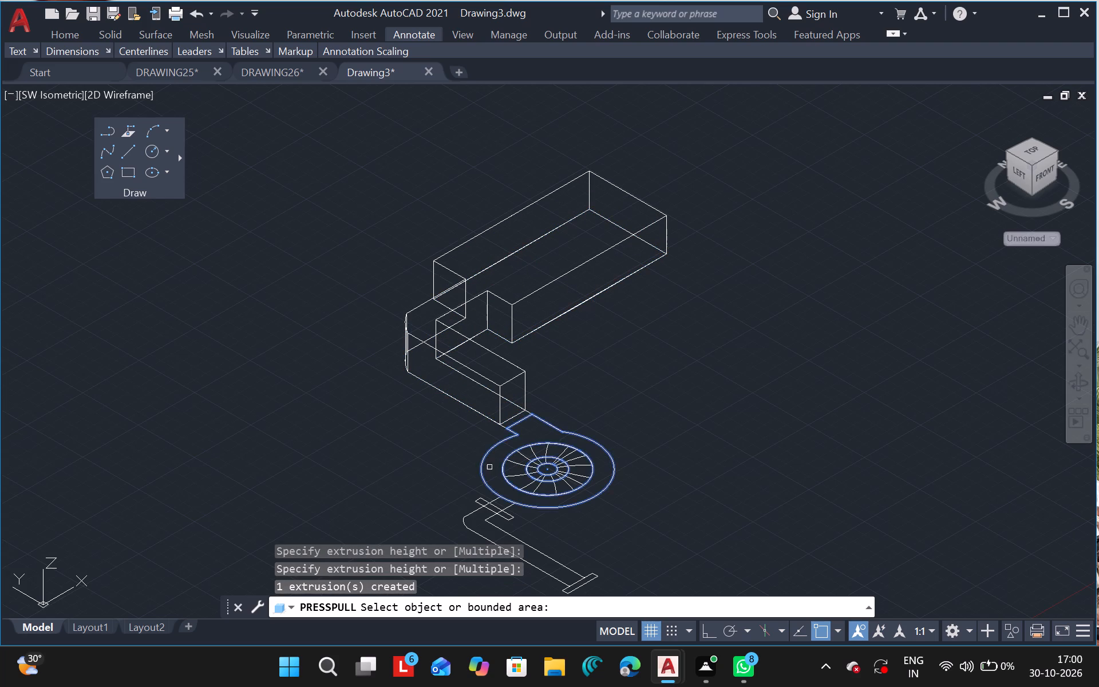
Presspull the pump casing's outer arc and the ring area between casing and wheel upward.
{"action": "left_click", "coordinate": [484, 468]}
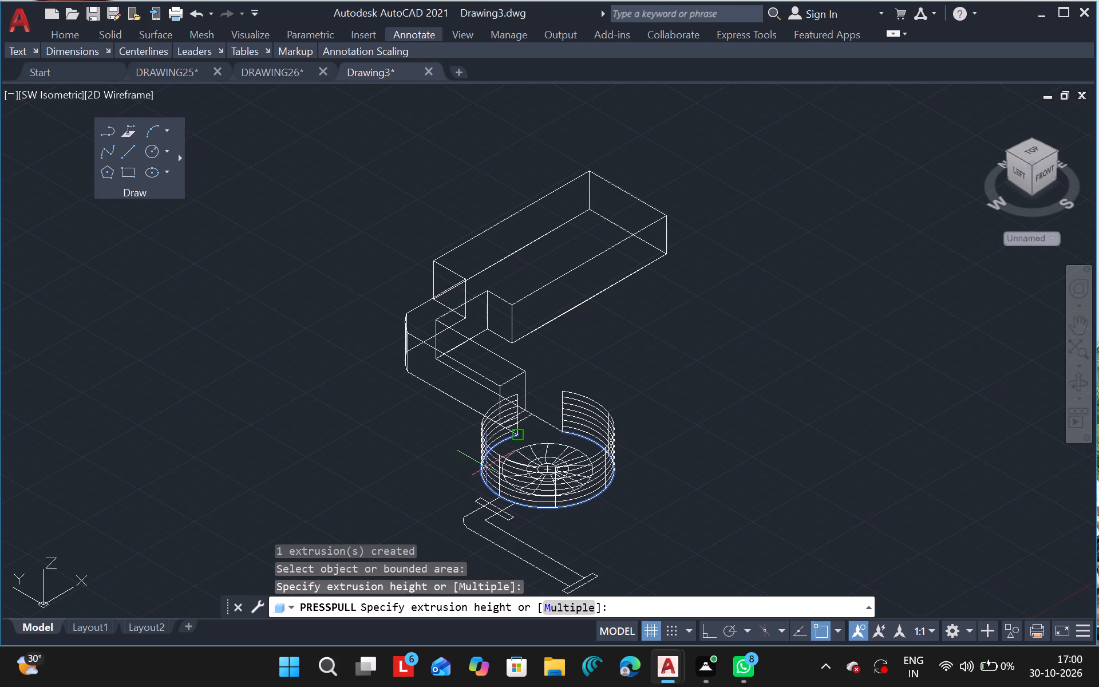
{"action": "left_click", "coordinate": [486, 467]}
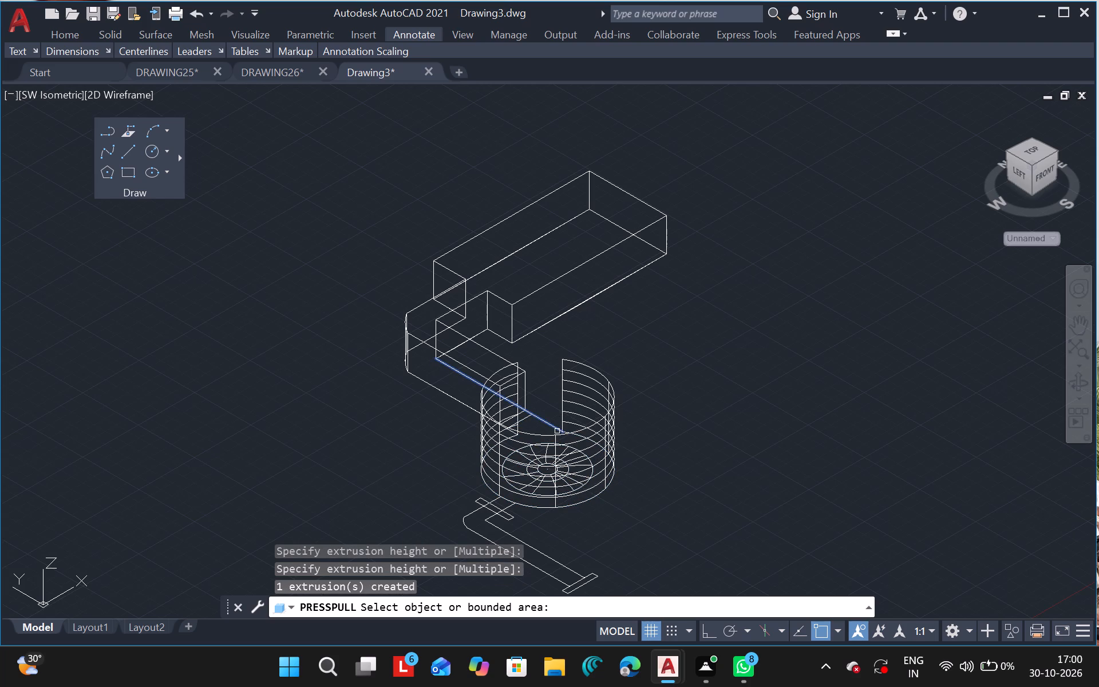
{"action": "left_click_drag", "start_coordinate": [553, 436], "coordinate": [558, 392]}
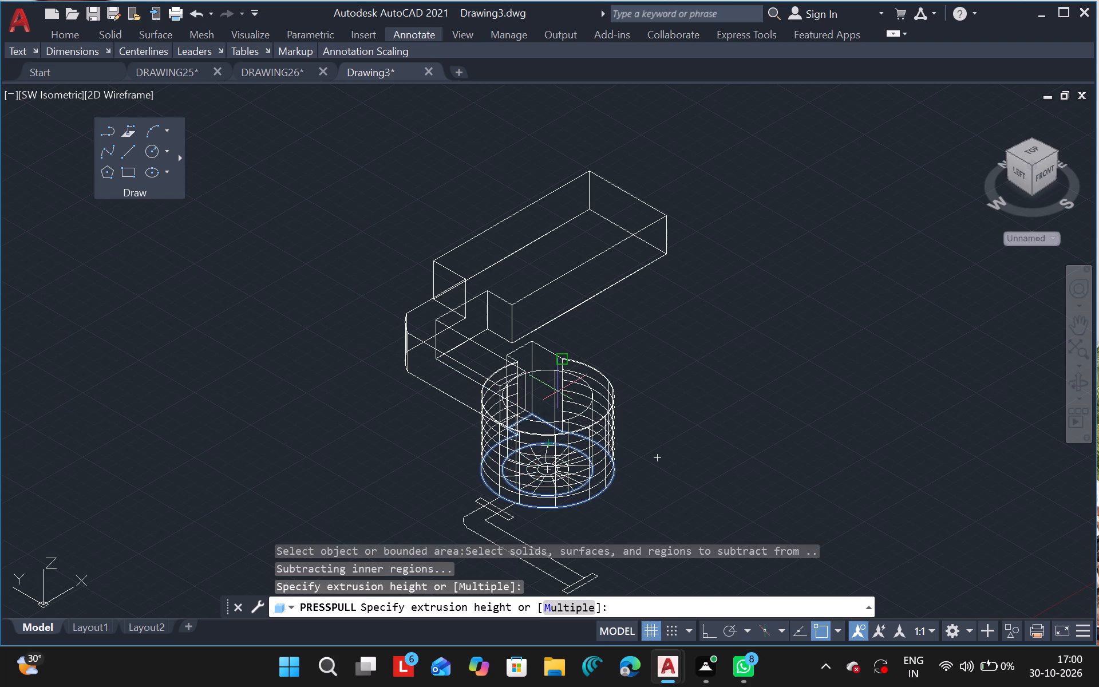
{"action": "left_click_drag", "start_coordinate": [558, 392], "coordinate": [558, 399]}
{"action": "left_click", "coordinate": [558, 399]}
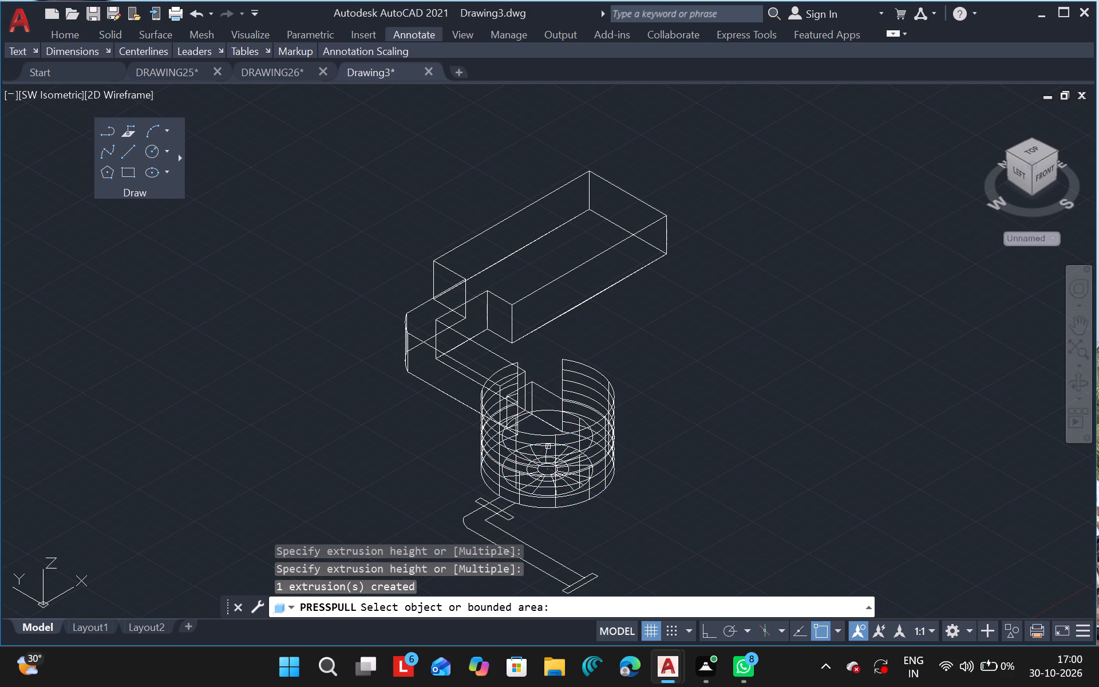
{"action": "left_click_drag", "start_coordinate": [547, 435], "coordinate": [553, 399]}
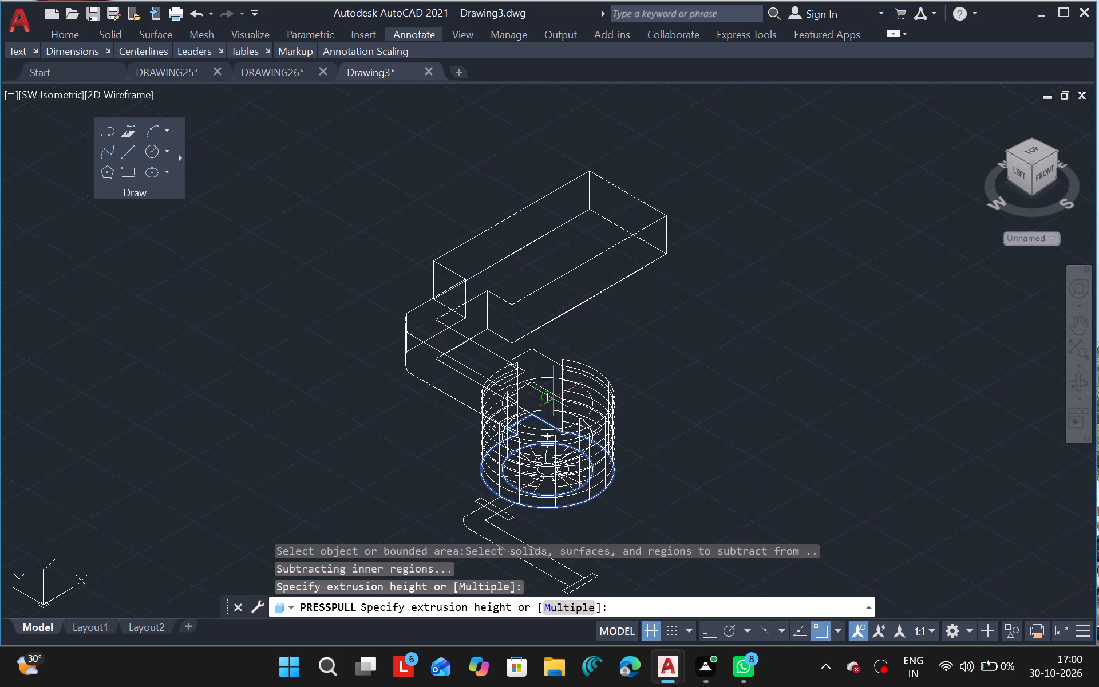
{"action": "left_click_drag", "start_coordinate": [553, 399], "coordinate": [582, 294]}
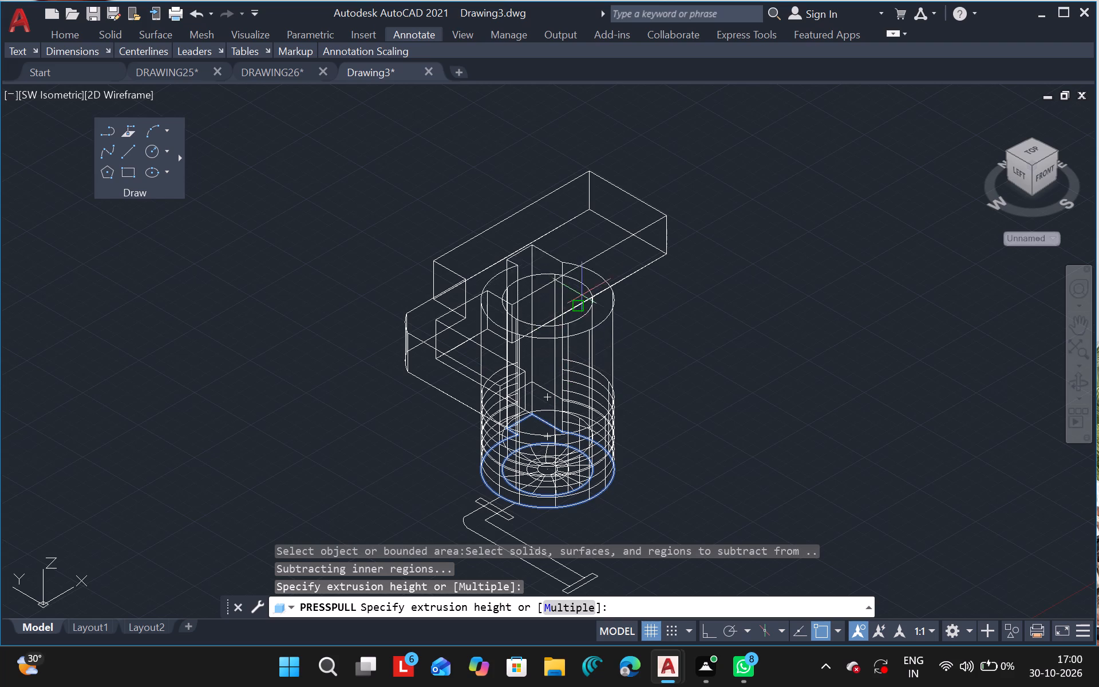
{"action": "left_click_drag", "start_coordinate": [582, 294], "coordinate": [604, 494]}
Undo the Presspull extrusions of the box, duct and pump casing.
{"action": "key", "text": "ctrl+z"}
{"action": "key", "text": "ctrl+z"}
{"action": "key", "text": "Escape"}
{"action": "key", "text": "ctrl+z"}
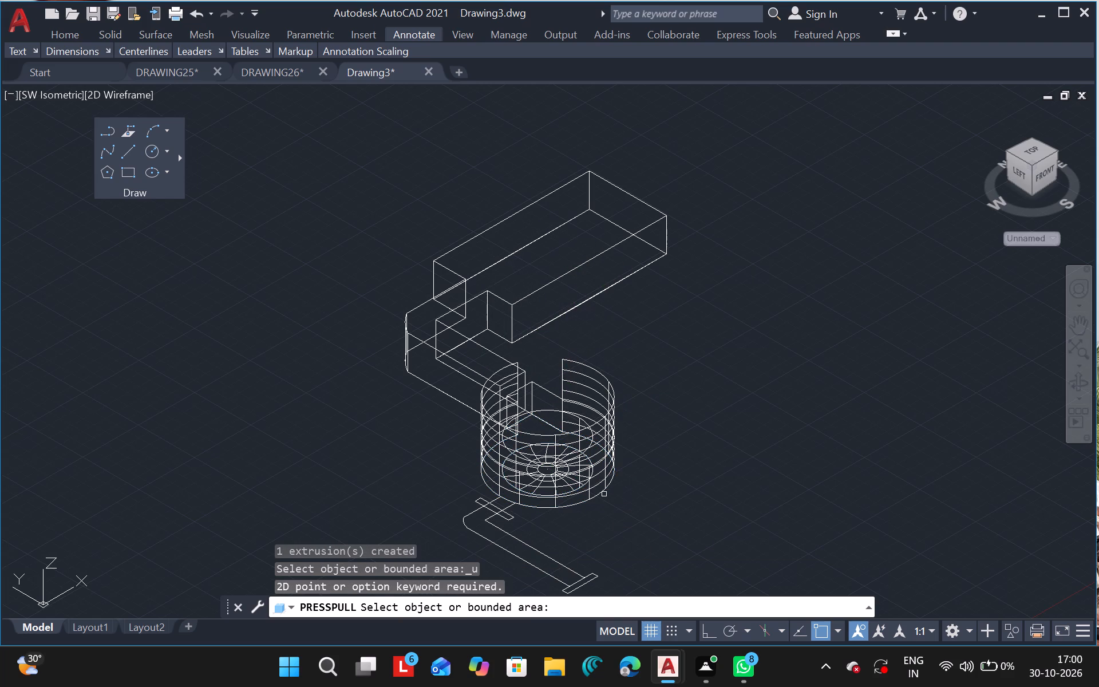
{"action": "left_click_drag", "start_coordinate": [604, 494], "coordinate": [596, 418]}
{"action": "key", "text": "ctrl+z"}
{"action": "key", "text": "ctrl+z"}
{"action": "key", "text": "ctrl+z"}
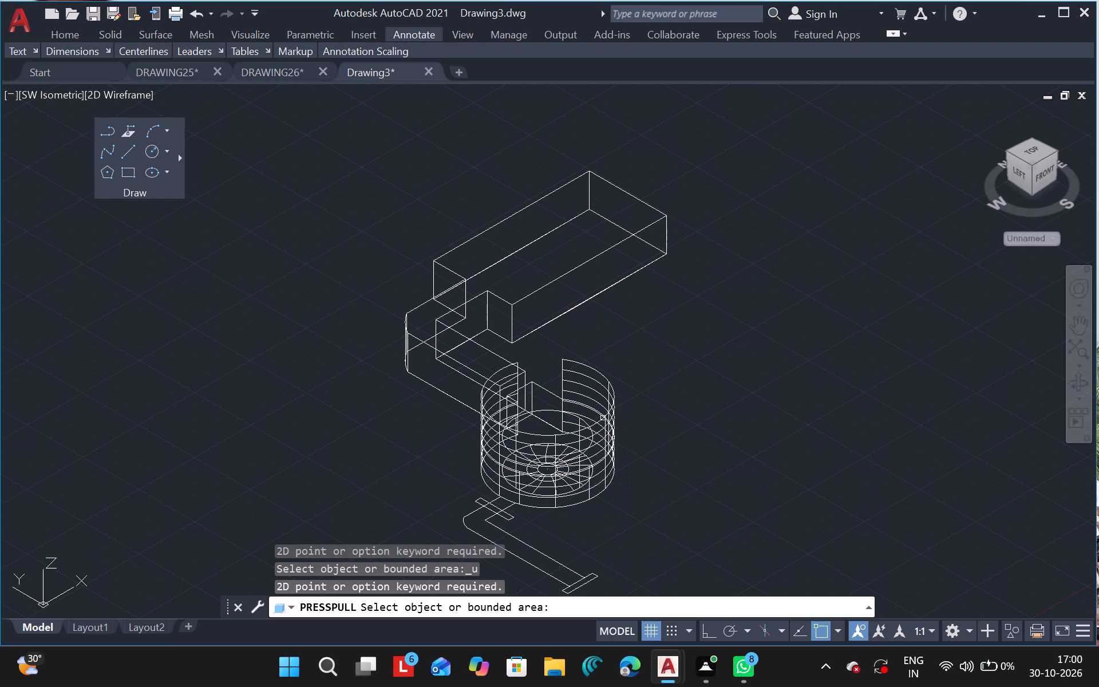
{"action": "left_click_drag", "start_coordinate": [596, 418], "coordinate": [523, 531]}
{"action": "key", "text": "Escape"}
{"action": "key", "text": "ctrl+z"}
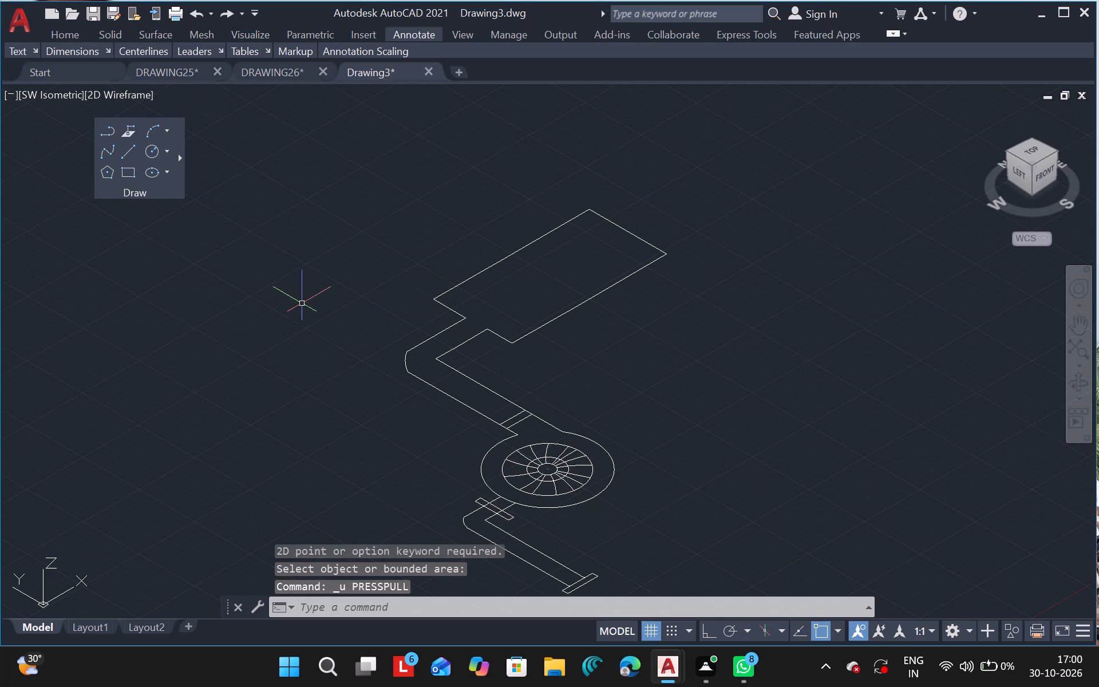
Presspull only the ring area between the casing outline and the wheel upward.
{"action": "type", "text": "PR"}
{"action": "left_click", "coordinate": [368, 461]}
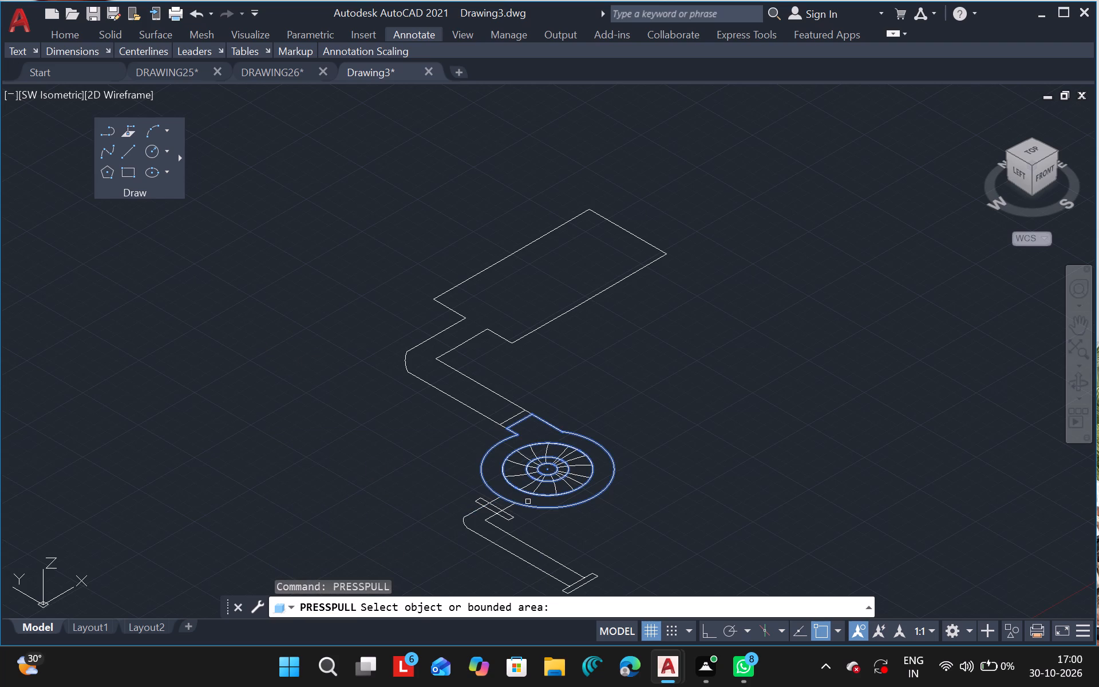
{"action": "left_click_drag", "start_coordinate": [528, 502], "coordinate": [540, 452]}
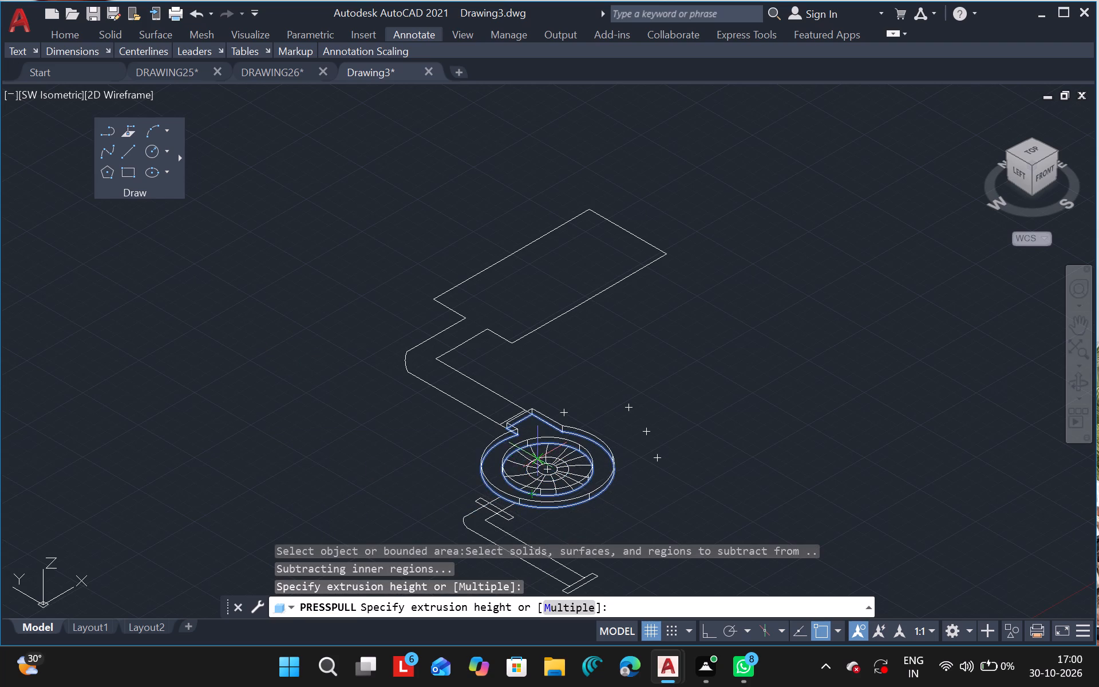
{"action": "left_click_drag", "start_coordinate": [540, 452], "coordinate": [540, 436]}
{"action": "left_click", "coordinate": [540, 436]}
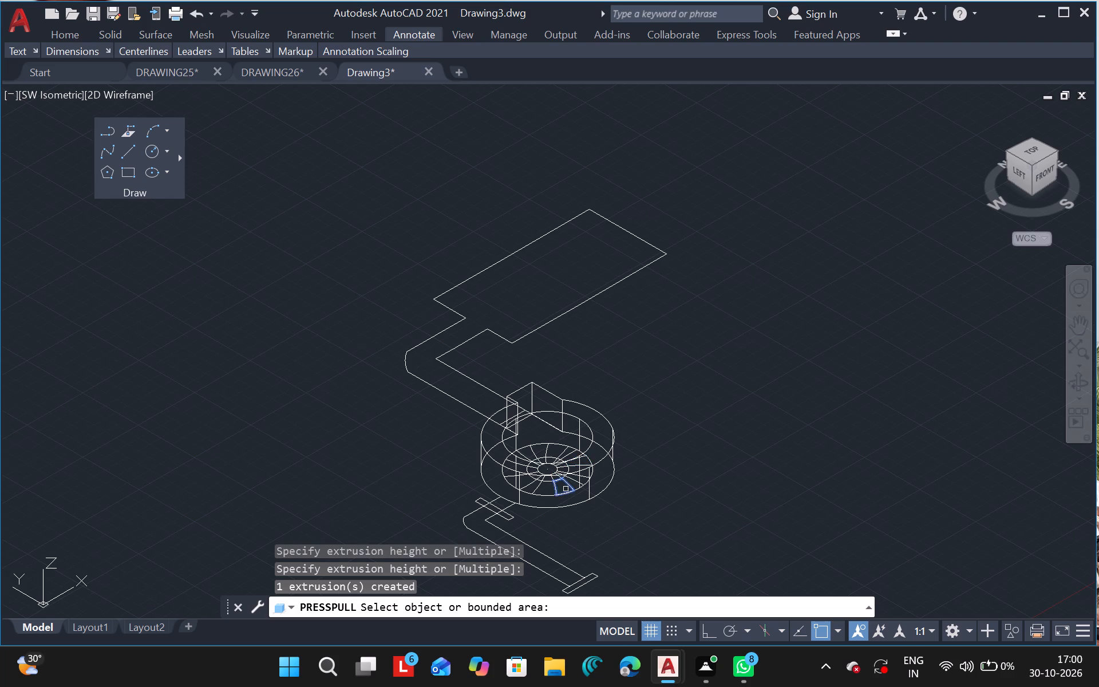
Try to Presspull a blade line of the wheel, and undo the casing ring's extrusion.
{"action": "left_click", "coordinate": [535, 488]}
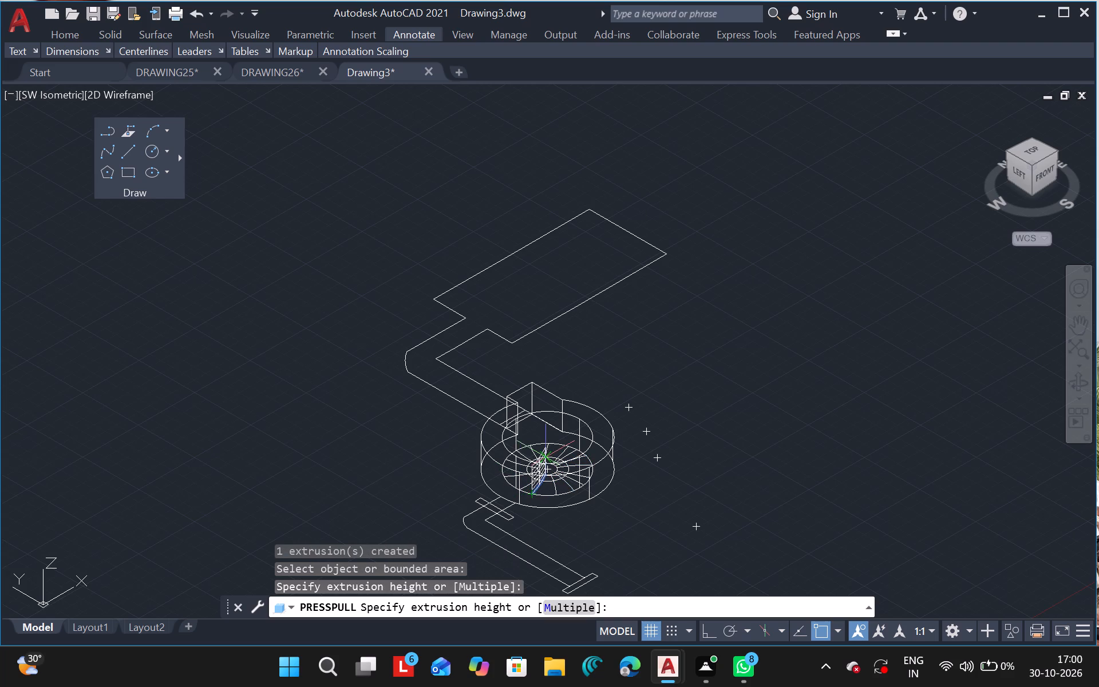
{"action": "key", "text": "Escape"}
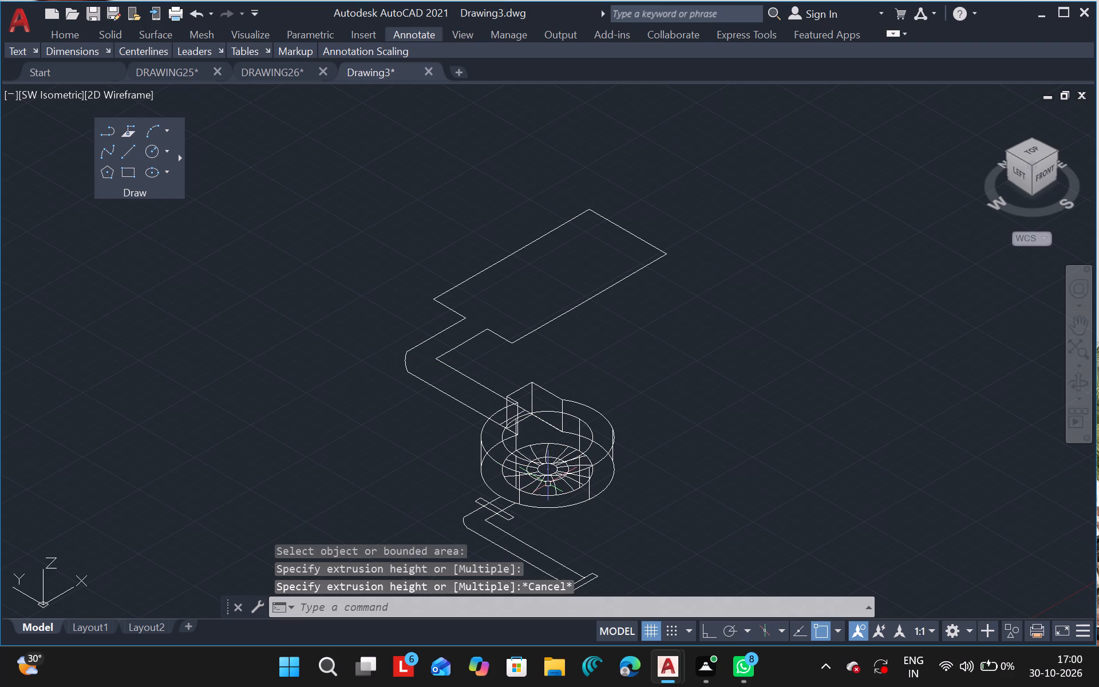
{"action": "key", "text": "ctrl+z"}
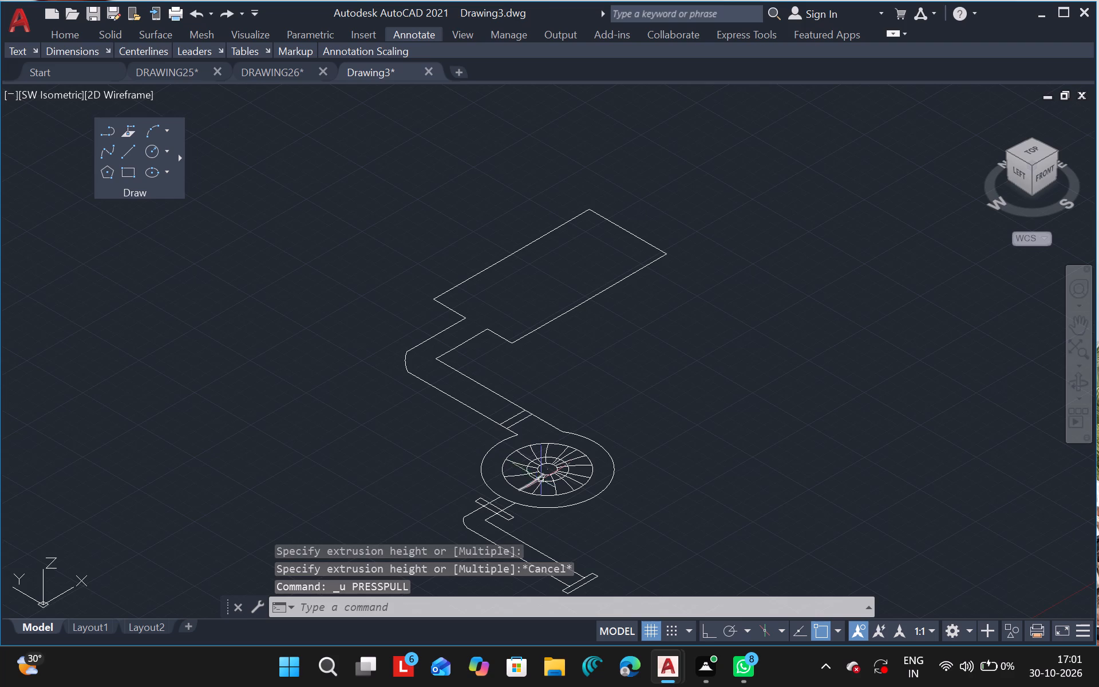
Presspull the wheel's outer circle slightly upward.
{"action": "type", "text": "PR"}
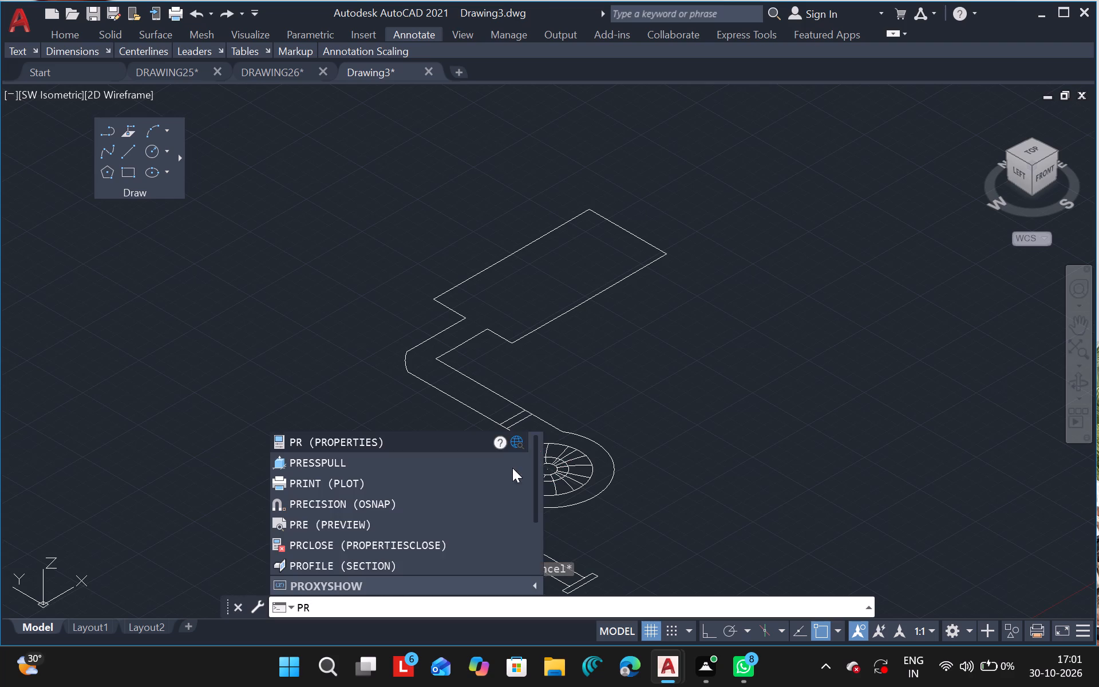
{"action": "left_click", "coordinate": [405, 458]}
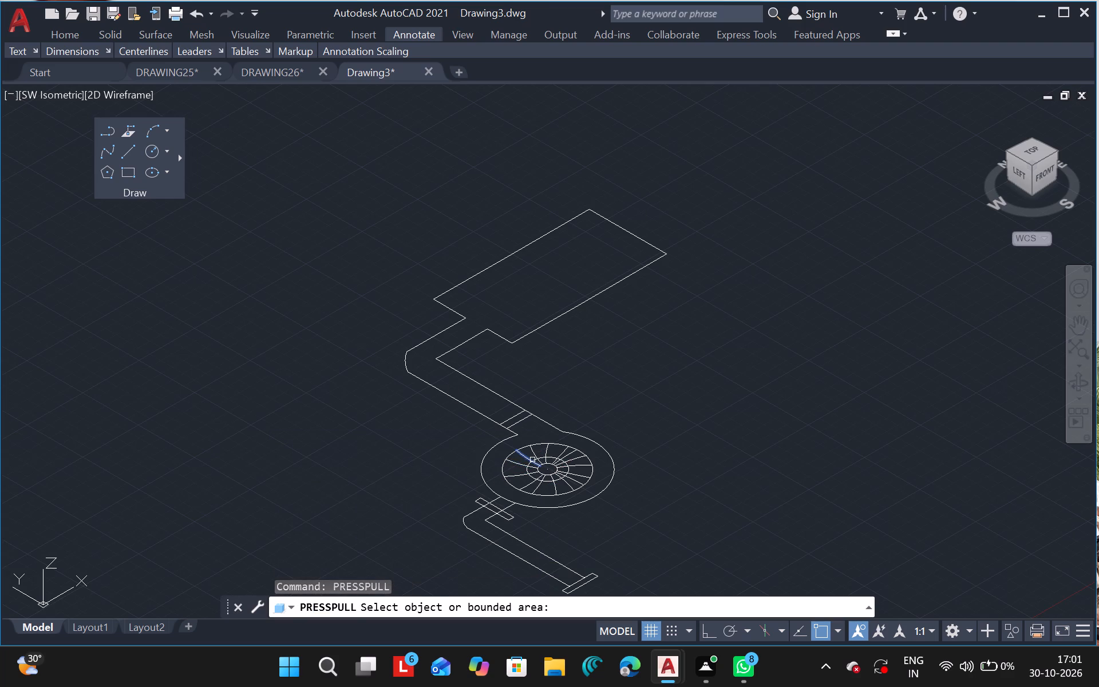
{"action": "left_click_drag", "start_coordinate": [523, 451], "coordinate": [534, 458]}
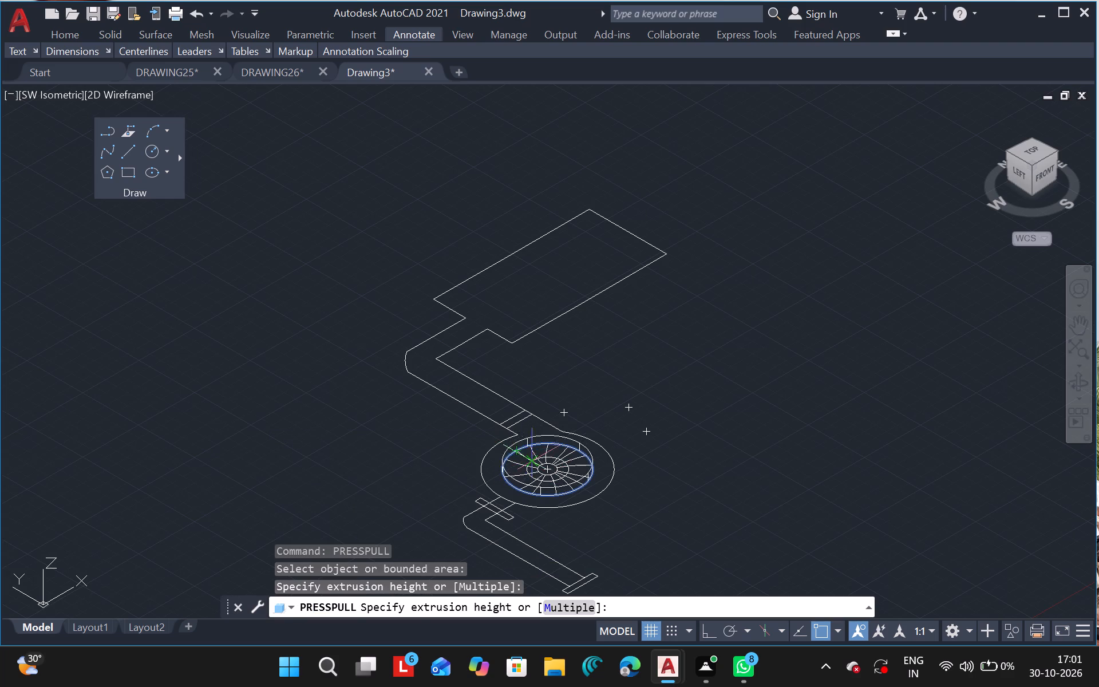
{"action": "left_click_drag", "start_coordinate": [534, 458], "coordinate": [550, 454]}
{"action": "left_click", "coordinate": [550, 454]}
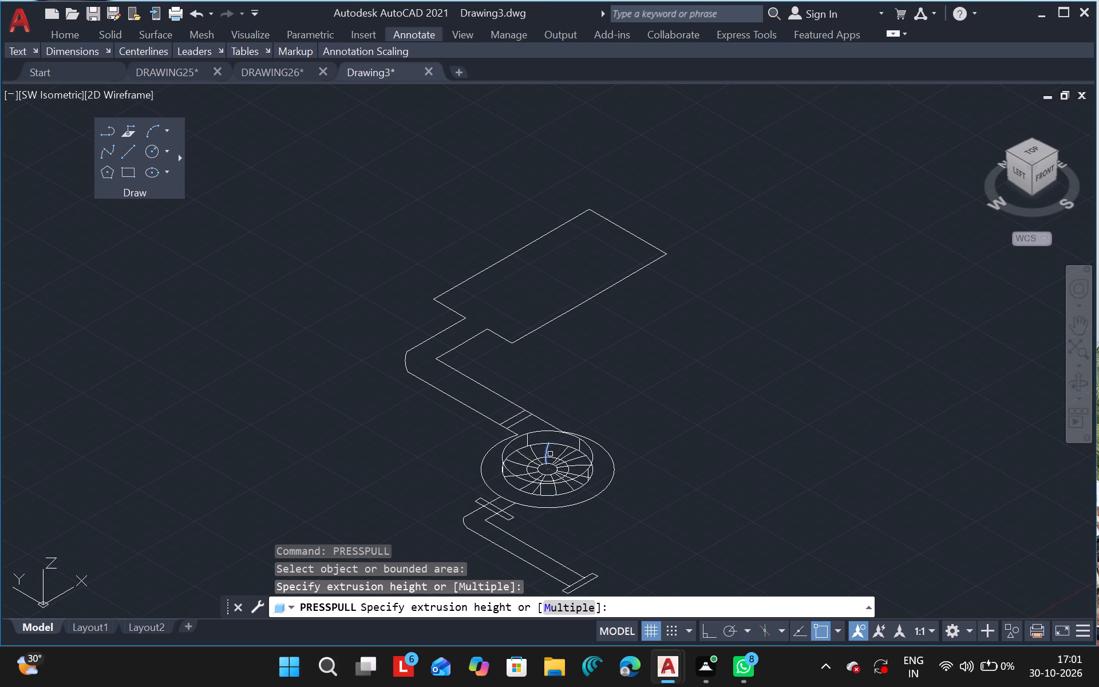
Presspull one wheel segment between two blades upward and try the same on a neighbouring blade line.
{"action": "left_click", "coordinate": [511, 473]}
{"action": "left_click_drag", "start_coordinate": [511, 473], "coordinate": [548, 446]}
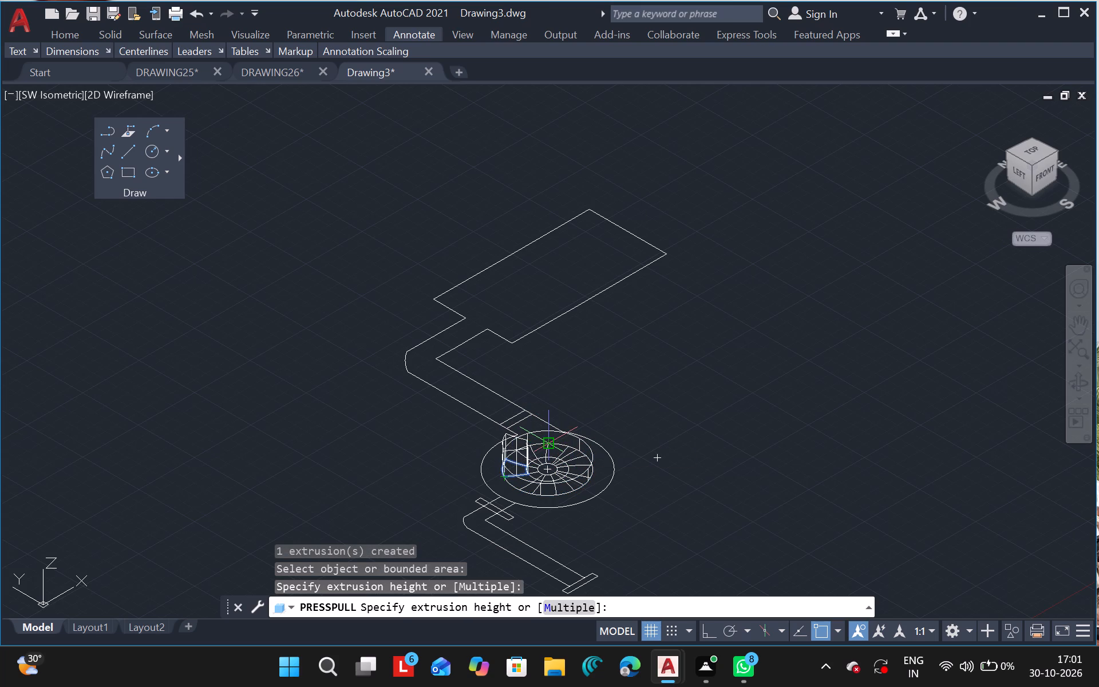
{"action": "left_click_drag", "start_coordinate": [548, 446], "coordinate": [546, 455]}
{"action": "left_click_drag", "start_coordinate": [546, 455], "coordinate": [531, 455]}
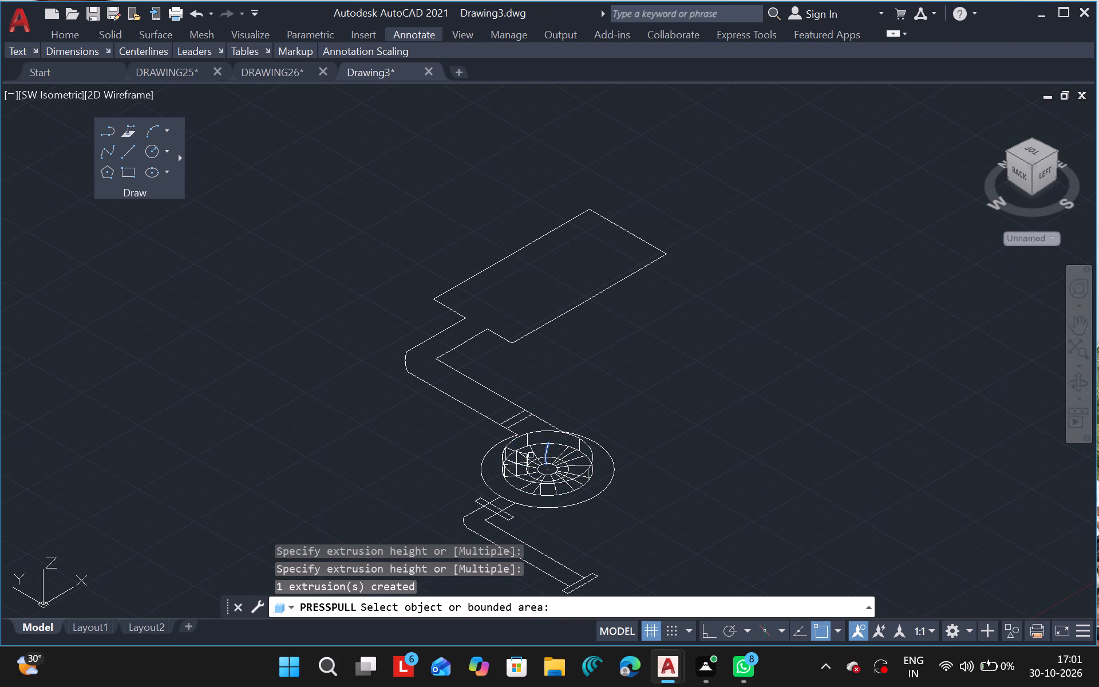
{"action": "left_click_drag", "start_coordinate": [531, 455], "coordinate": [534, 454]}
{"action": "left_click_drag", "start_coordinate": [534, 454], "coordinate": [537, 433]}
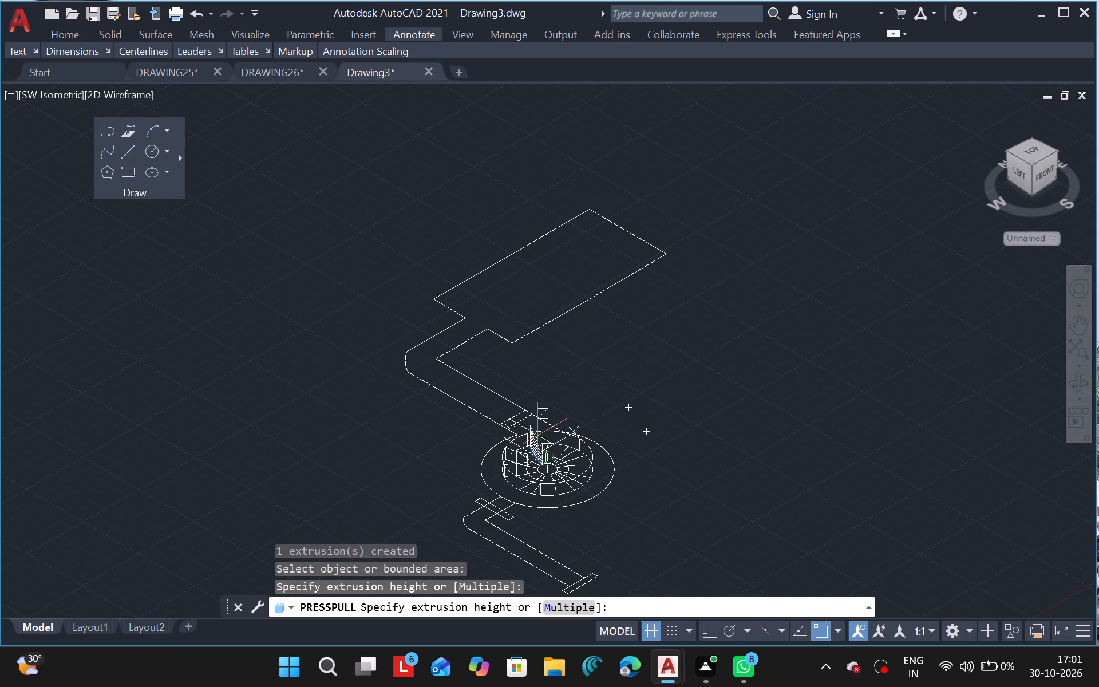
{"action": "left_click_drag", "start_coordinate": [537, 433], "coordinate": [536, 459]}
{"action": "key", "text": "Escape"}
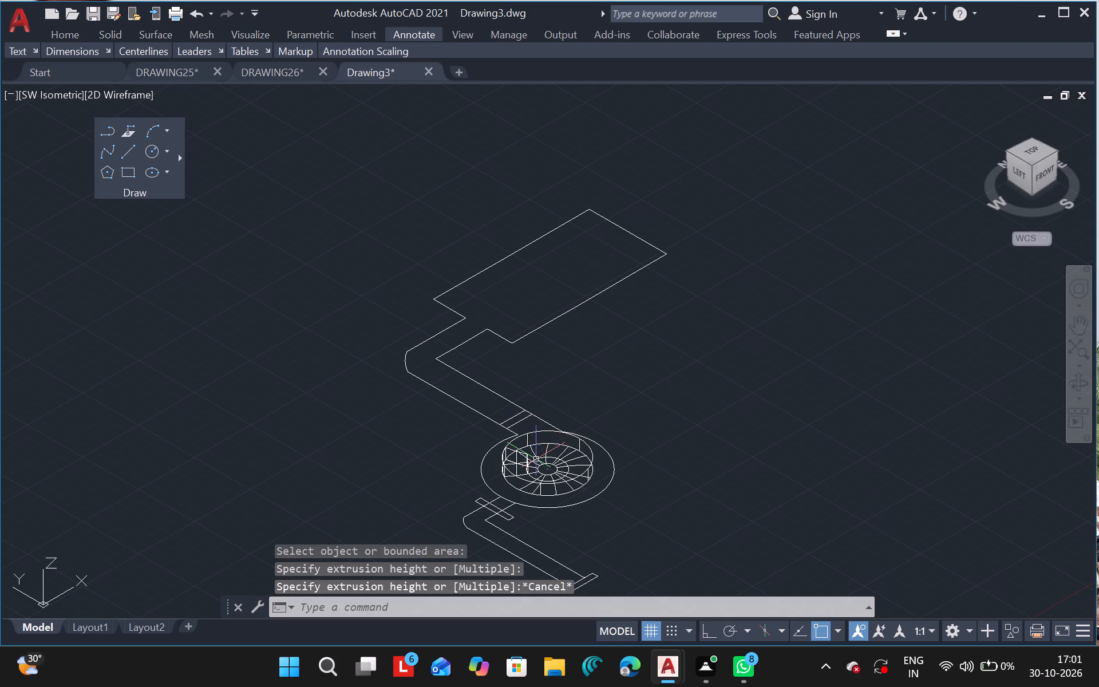
Undo the wheel extrusions, the title's deletion and the switch to the SW Isometric view.
{"action": "left_click_drag", "start_coordinate": [536, 459], "coordinate": [663, 432]}
{"action": "key", "text": "ctrl+z"}
{"action": "key", "text": "ctrl+z"}
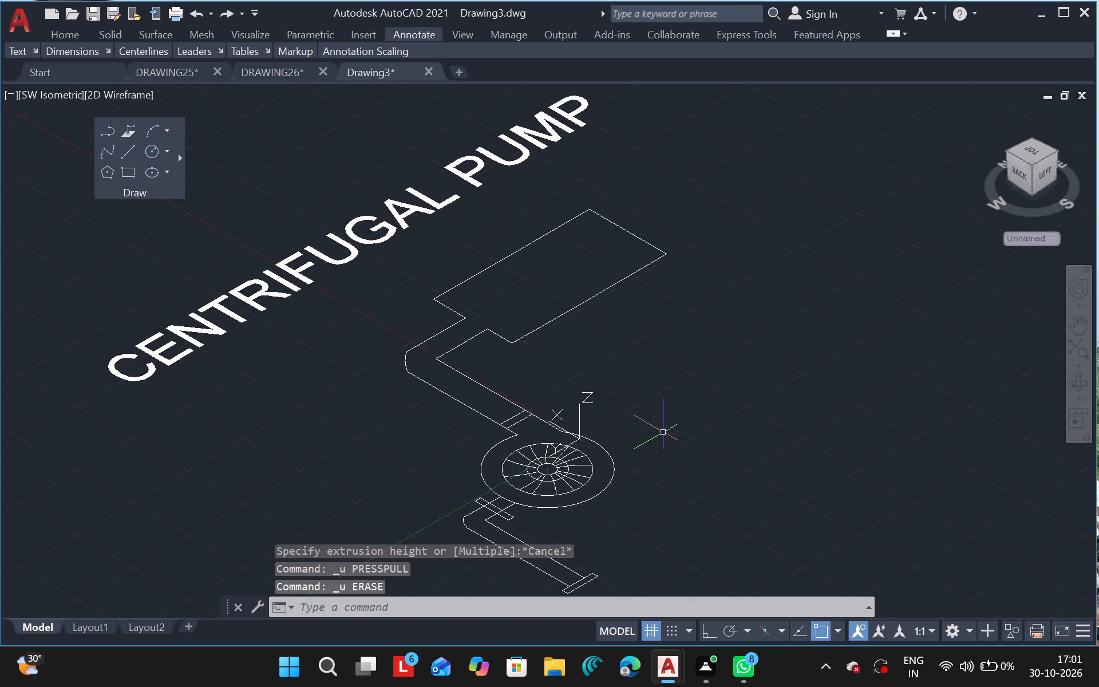
{"action": "left_click_drag", "start_coordinate": [663, 432], "coordinate": [621, 453]}
{"action": "key", "text": "ctrl+z"}
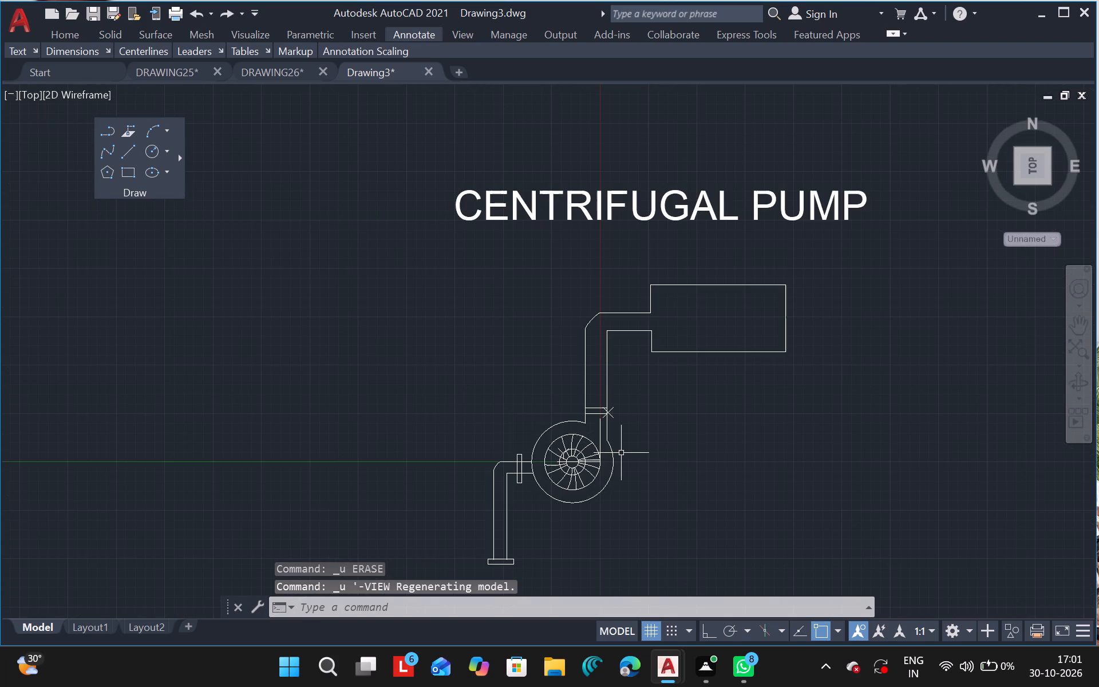
Examine the spoked wheel and pump casing up close in the top view.
{"action": "left_click_drag", "start_coordinate": [621, 453], "coordinate": [491, 511]}
{"action": "left_click_drag", "start_coordinate": [491, 511], "coordinate": [570, 441]}
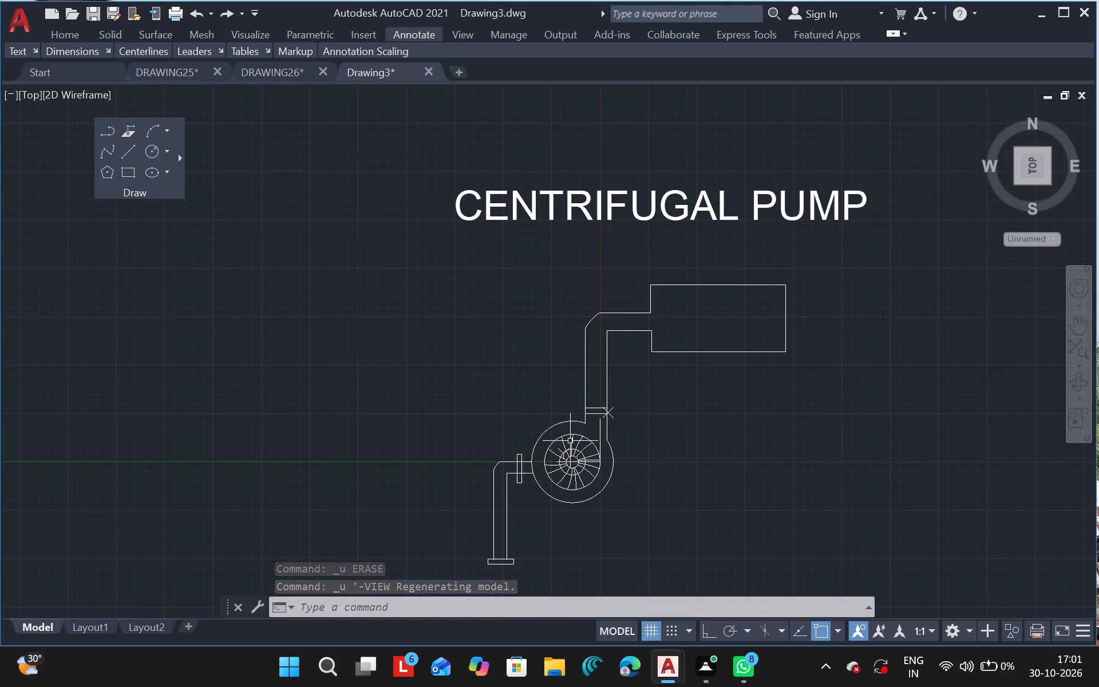
{"action": "scroll", "coordinate": [570, 441], "scroll_direction": "up", "scroll_amount": 3, "text": "ctrl"}
{"action": "scroll", "coordinate": [586, 527], "scroll_direction": "down", "scroll_amount": 4, "text": "ctrl"}
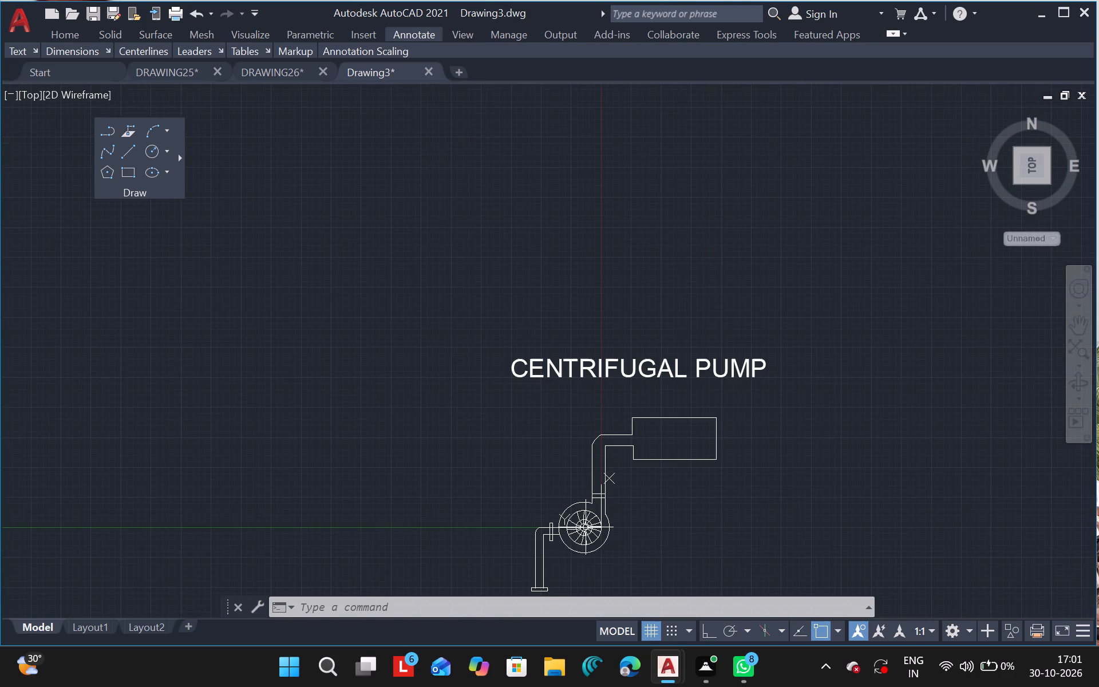
{"action": "scroll", "coordinate": [584, 532], "scroll_direction": "up", "scroll_amount": 4, "text": "ctrl"}
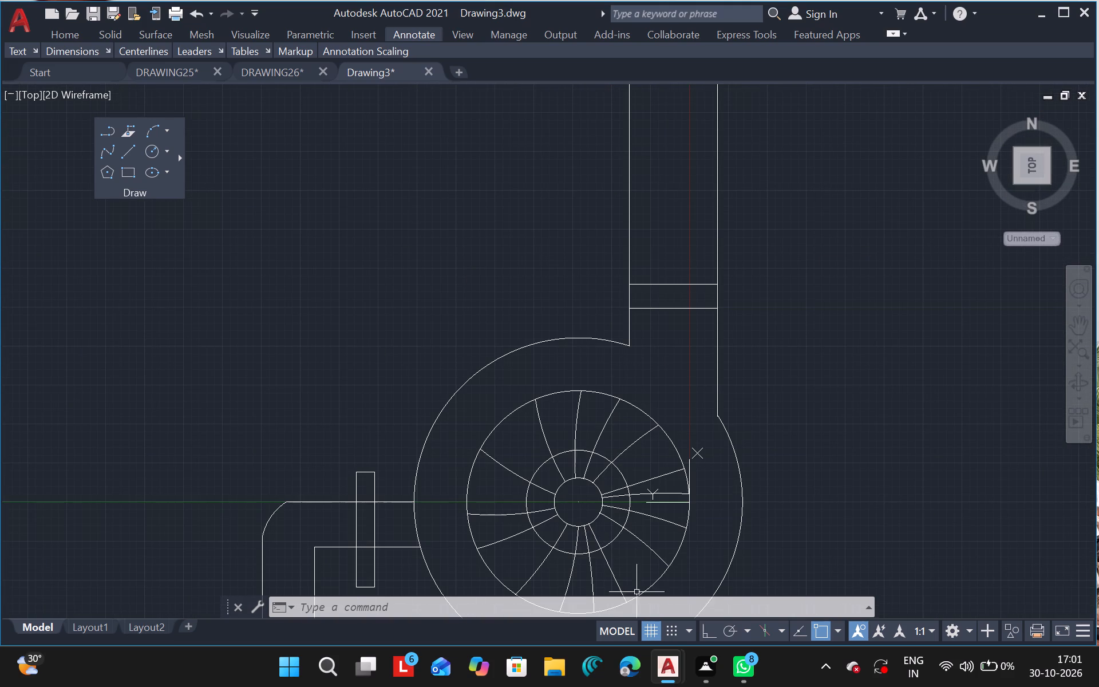
{"action": "left_click", "coordinate": [662, 502]}
{"action": "scroll", "coordinate": [539, 381], "scroll_direction": "down", "scroll_amount": 1, "text": "ctrl"}
{"action": "scroll", "coordinate": [539, 381], "scroll_direction": "left", "scroll_amount": 1}
{"action": "scroll", "coordinate": [539, 381], "scroll_direction": "down", "scroll_amount": 1, "text": "ctrl"}
{"action": "scroll", "coordinate": [539, 381], "scroll_direction": "left", "scroll_amount": 1, "text": "ctrl"}
{"action": "scroll", "coordinate": [539, 381], "scroll_direction": "down", "scroll_amount": 1, "text": "ctrl"}
{"action": "scroll", "coordinate": [539, 381], "scroll_direction": "left", "scroll_amount": 1, "text": "ctrl"}
{"action": "key", "text": "Escape"}
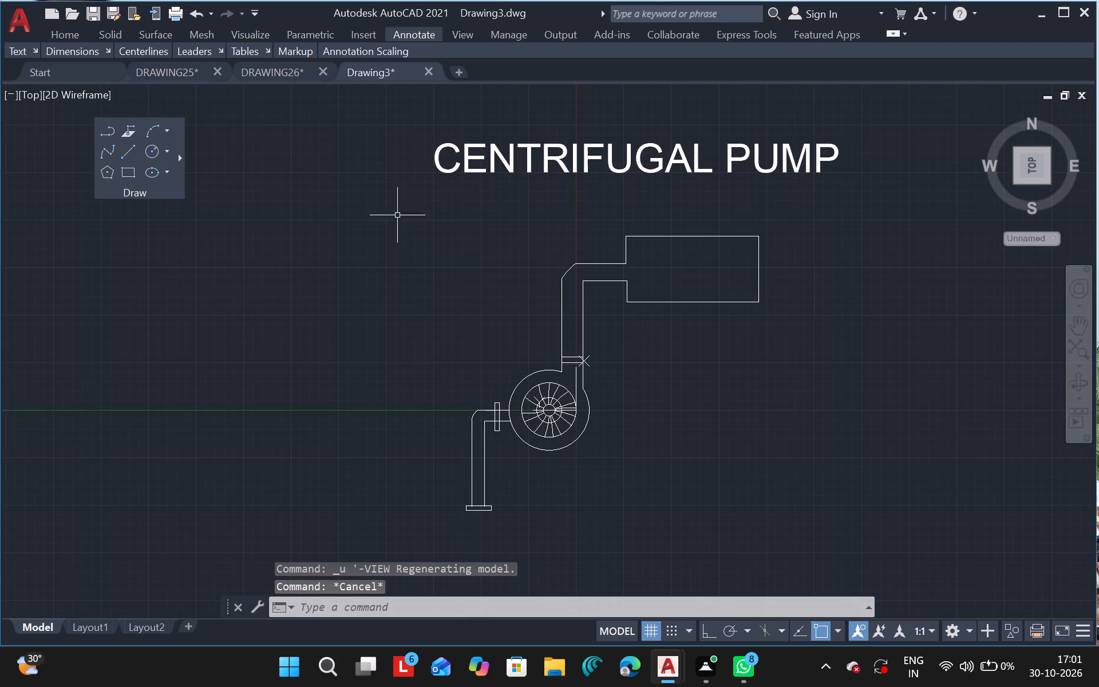
Select the whole pump drawing, including the wheel, both ducts and the box, together with the CENTRIFUGAL PUMP title.
{"action": "left_click_drag", "start_coordinate": [390, 156], "coordinate": [643, 485]}
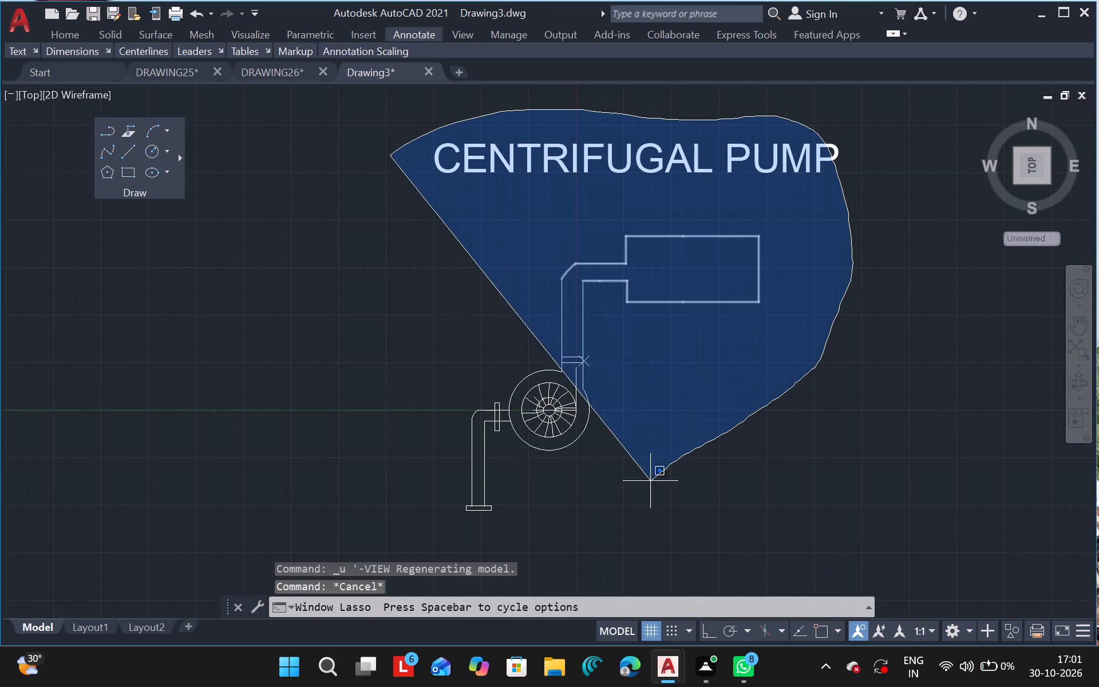
{"action": "left_click_drag", "start_coordinate": [643, 485], "coordinate": [397, 468]}
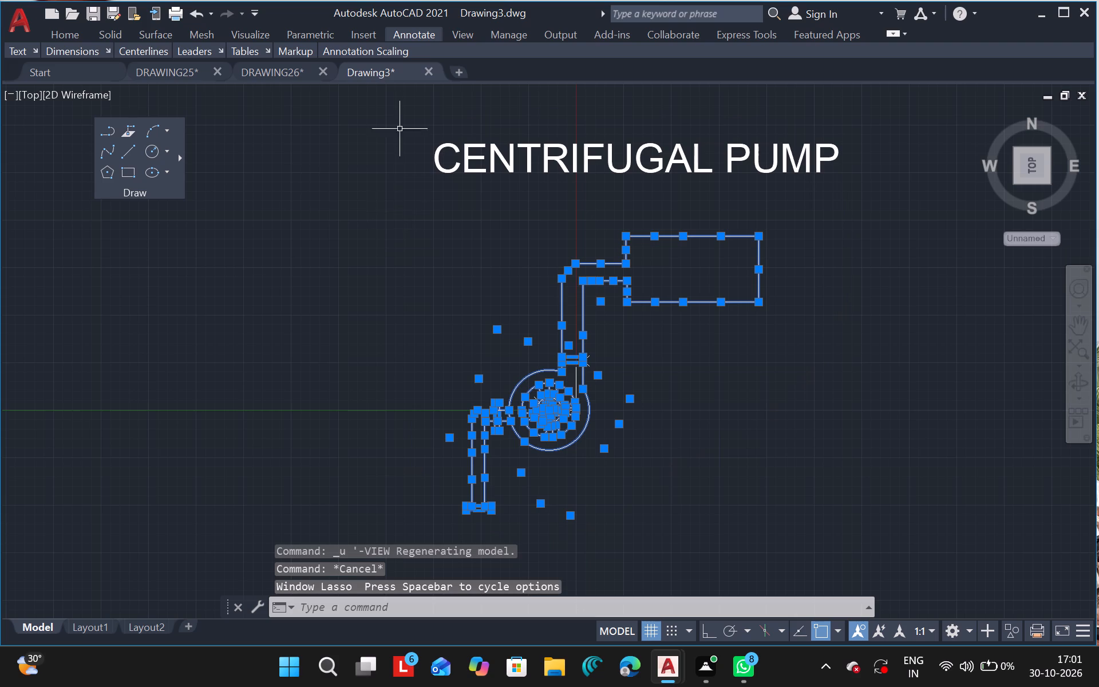
{"action": "left_click_drag", "start_coordinate": [400, 121], "coordinate": [480, 200]}
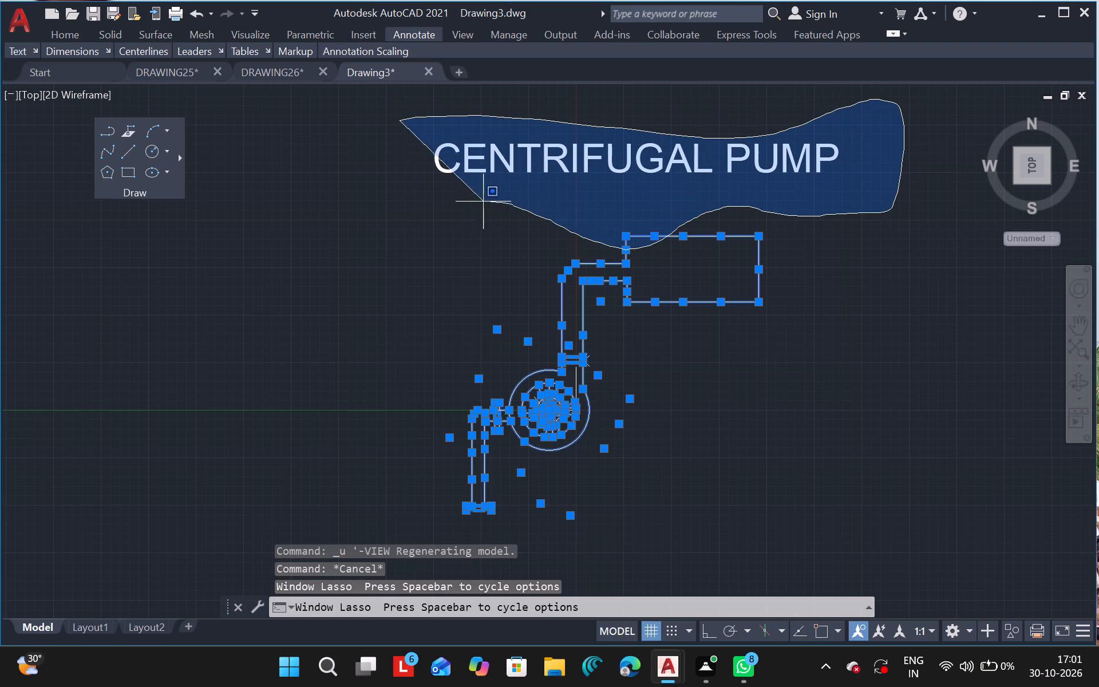
{"action": "left_click_drag", "start_coordinate": [480, 200], "coordinate": [407, 183]}
Save the drawing in the Documents folder under the file name DRAWING 27.
{"action": "key", "text": "ctrl+s"}
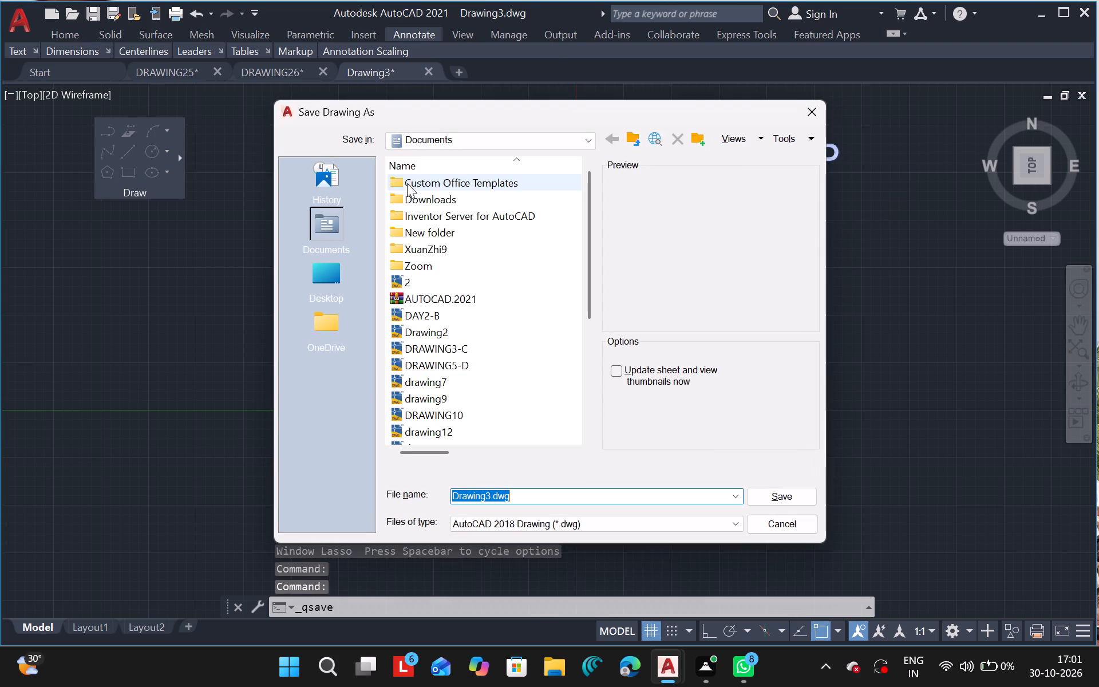
{"action": "left_click", "coordinate": [550, 493]}
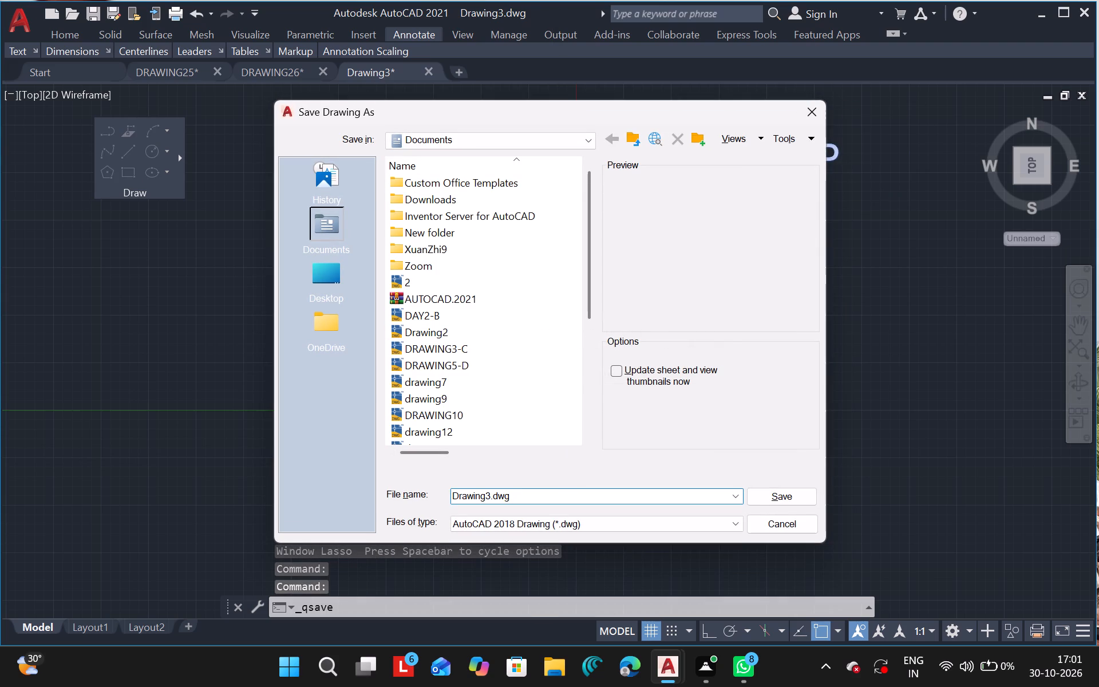
{"action": "key", "text": "BackSpace"}
{"action": "key", "text": "BackSpace"}
{"action": "key", "text": "BackSpace"}
{"action": "key", "text": "BackSpace"}
{"action": "key", "text": "BackSpace"}
{"action": "key", "text": "BackSpace"}
{"action": "key", "text": "BackSpace"}
{"action": "key", "text": "BackSpace"}
{"action": "key", "text": "BackSpace"}
{"action": "key", "text": "BackSpace"}
{"action": "key", "text": "BackSpace"}
{"action": "key", "text": "BackSpace"}
{"action": "key", "text": "BackSpace"}
{"action": "key", "text": "BackSpace"}
{"action": "key", "text": "BackSpace"}
{"action": "key", "text": "BackSpace"}
{"action": "key", "text": "BackSpace"}
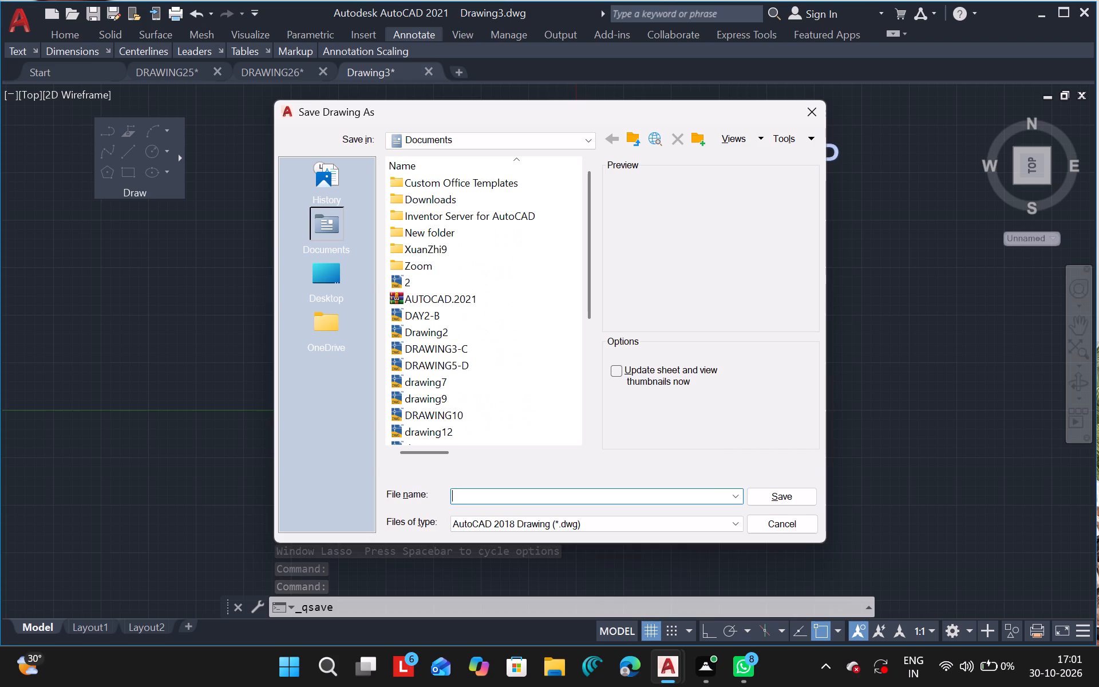
{"action": "type", "text": "DRAWINGI"}
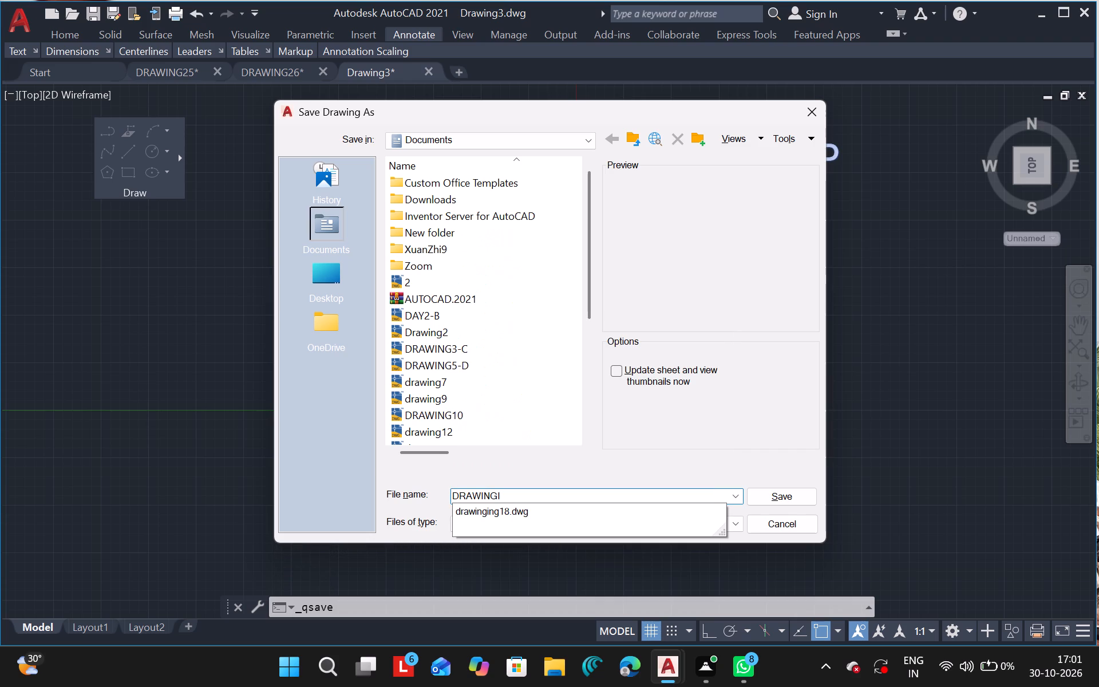
{"action": "key", "text": "Delete"}
{"action": "key", "text": "BackSpace"}
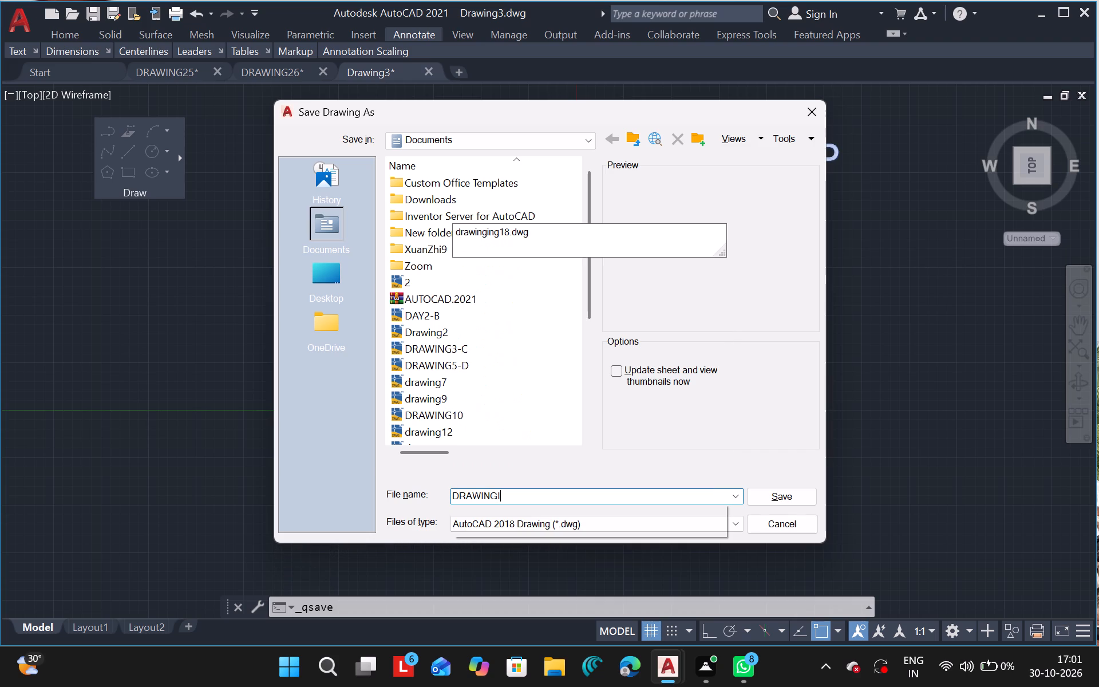
{"action": "key", "text": "space"}
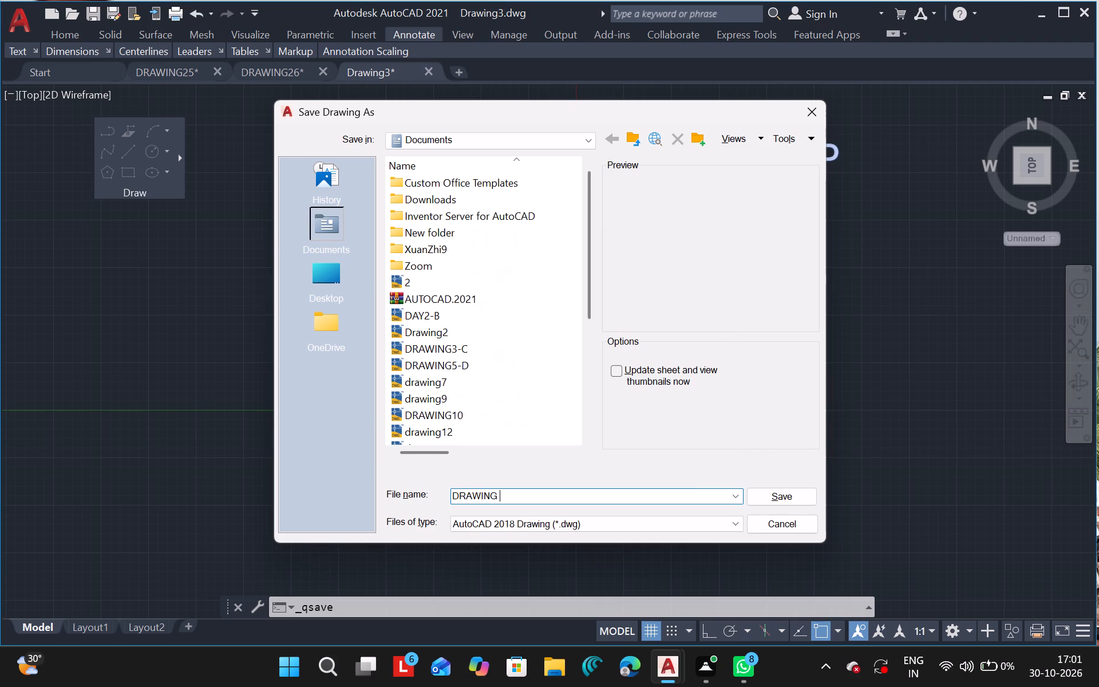
{"action": "type", "text": "27"}
{"action": "left_click", "coordinate": [795, 495]}
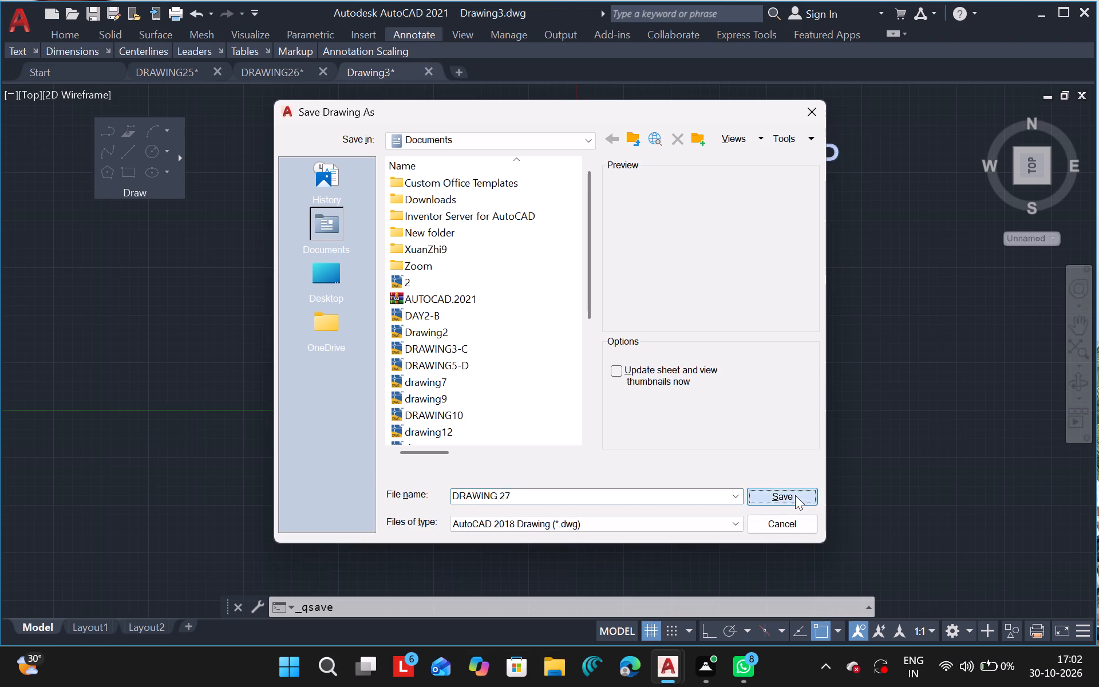